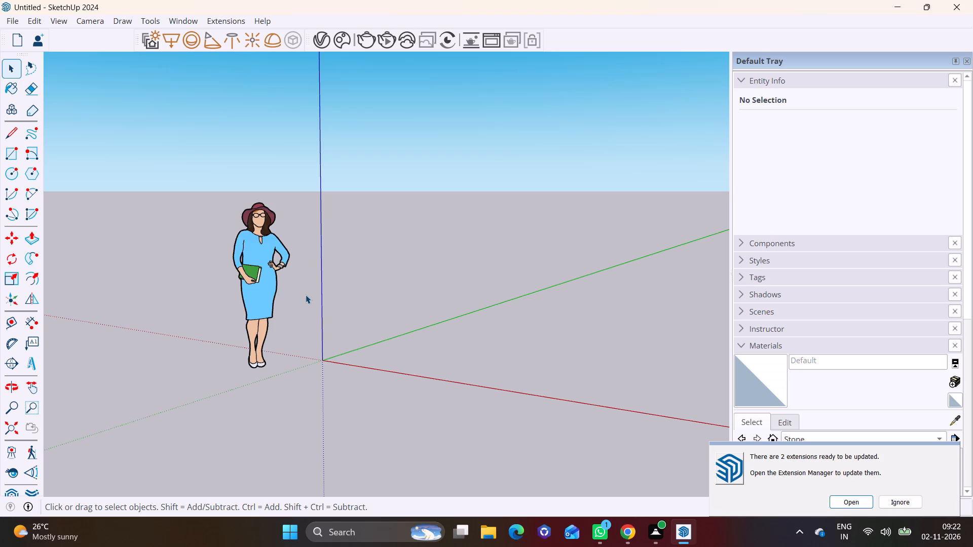
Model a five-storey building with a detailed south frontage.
Erase the default standing woman figure beside the origin from the model.
middle_drag(331, 370, 448, 369)
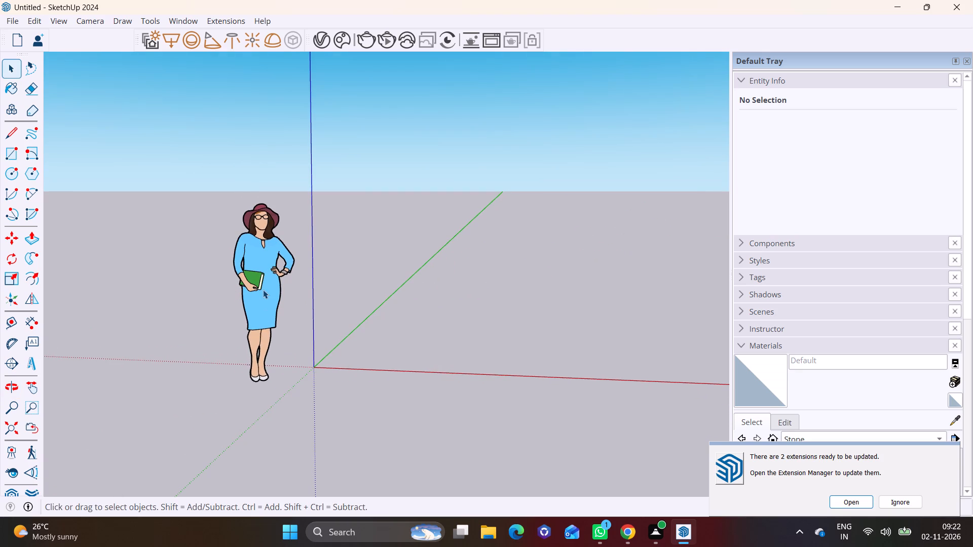
click(263, 290)
right_click(263, 290)
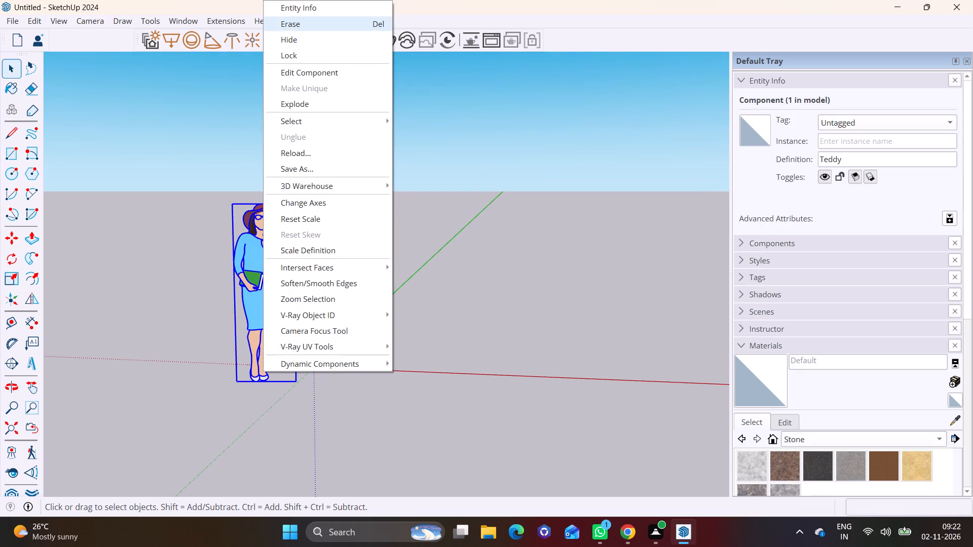
click(312, 28)
Start a rectangle on the ground plane, placing its first corner in the open area between the red and green axes.
middle_drag(371, 401, 363, 433)
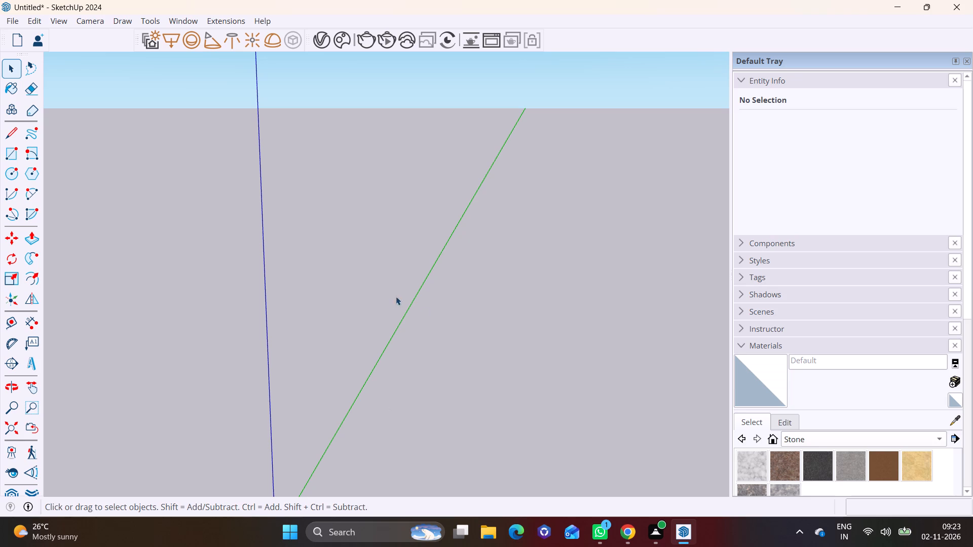
scroll(354, 350, down, 11)
middle_drag(367, 368, 410, 376)
scroll(414, 375, down, 3)
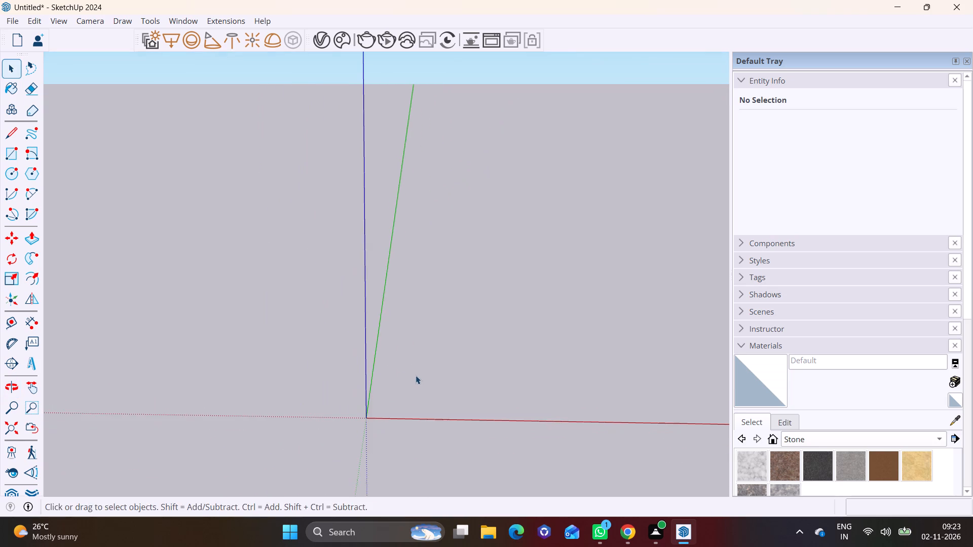
shift+middle_drag(419, 368, 73, 383)
middle_drag(234, 396, 244, 424)
scroll(224, 391, down, 3)
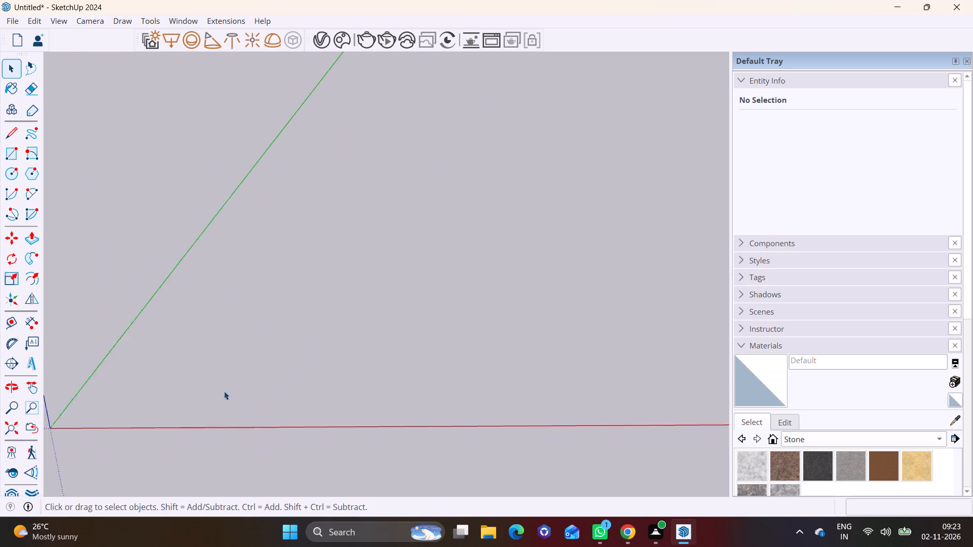
scroll(224, 391, down, 1)
shift+middle_drag(224, 390, 270, 390)
middle_drag(377, 418, 356, 420)
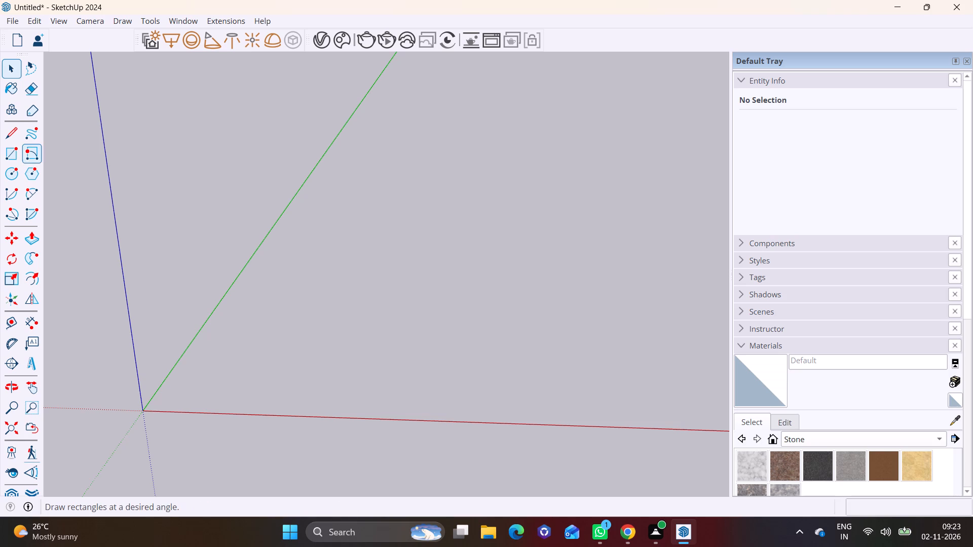
click(8, 152)
middle_drag(282, 353, 294, 297)
scroll(324, 407, down, 1)
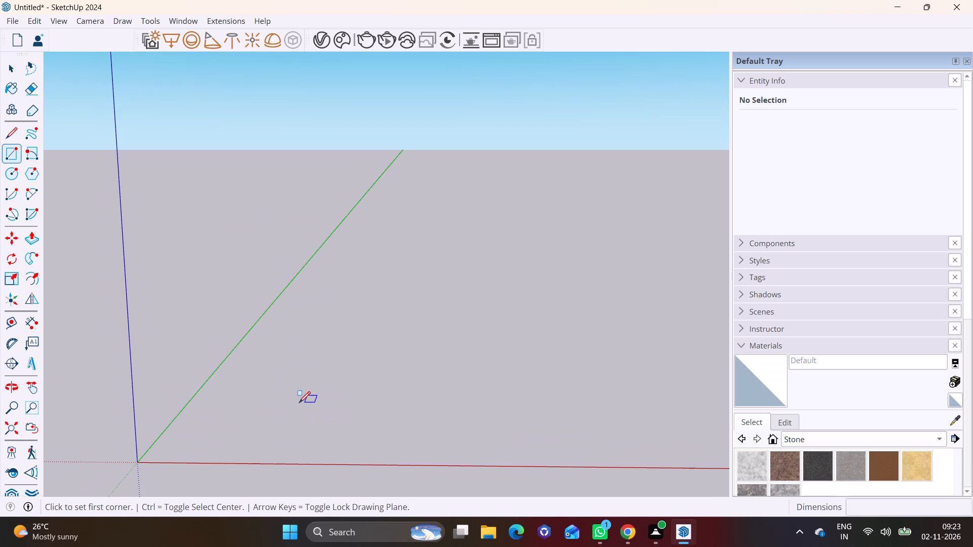
scroll(348, 401, down, 4)
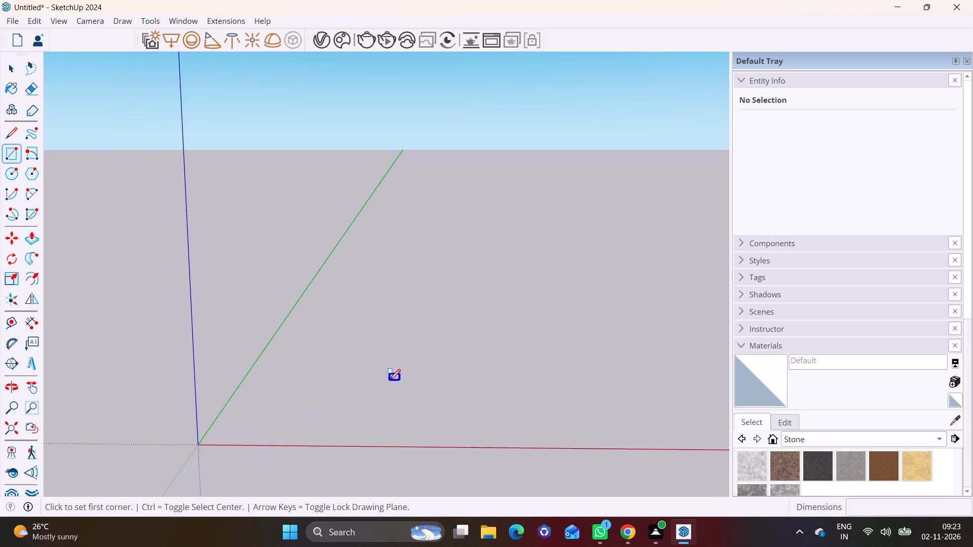
shift+middle_drag(389, 380, 174, 436)
middle_drag(270, 436, 292, 456)
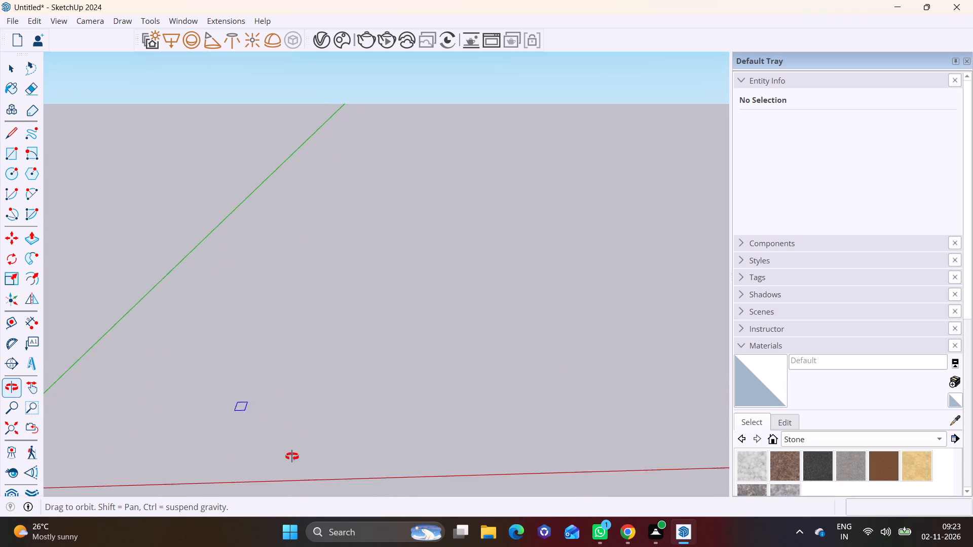
middle_drag(292, 456, 265, 445)
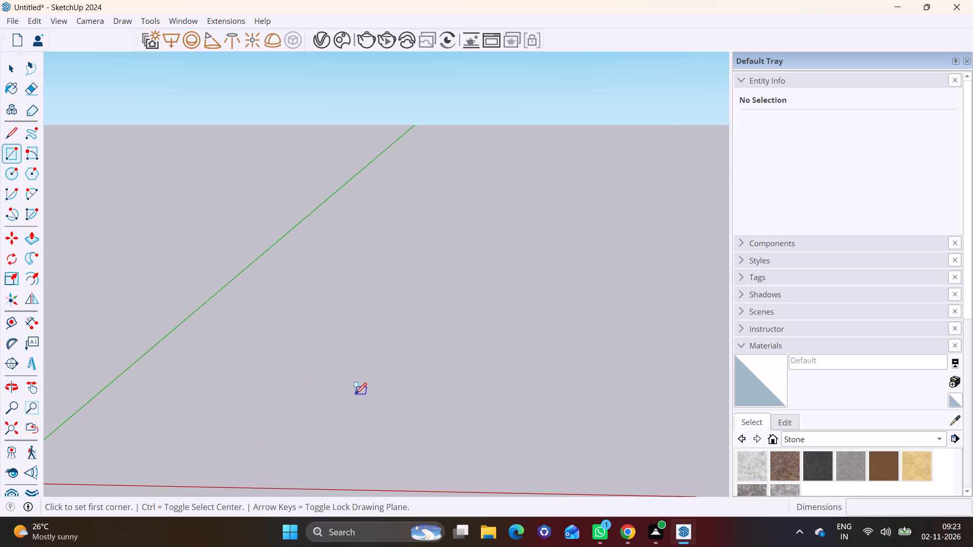
click(355, 394)
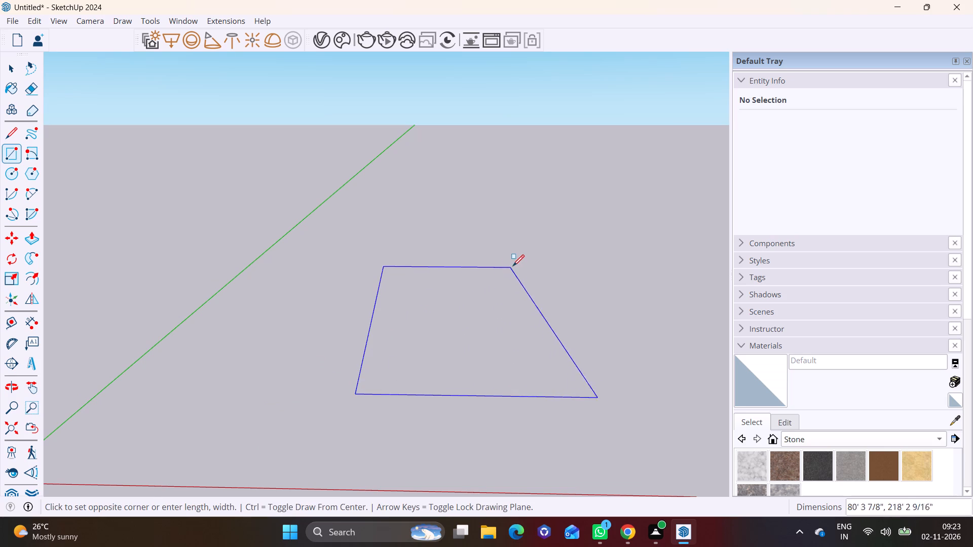
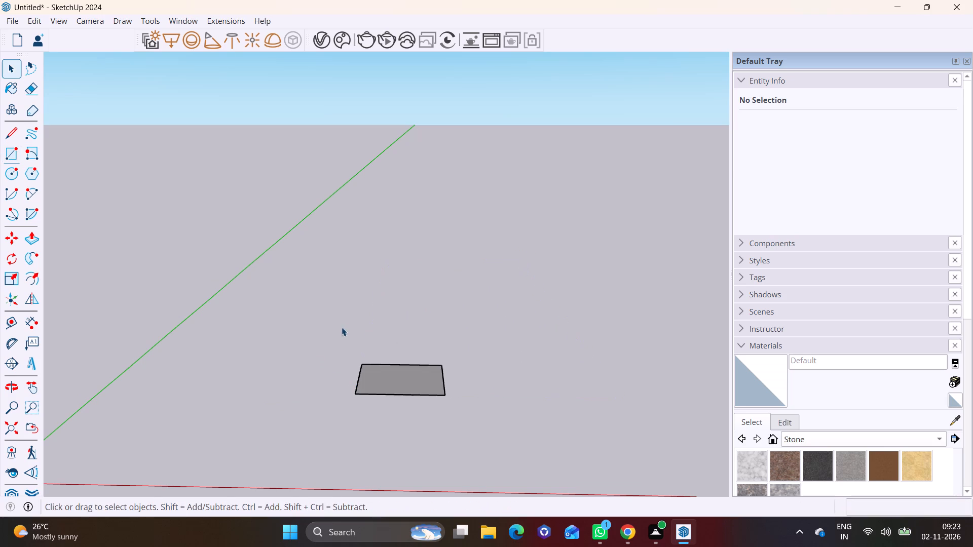
Offset the outline of the square base face inward by 9" to form a border strip.
middle_drag(362, 316, 332, 451)
scroll(391, 366, up, 6)
middle_drag(393, 388, 414, 438)
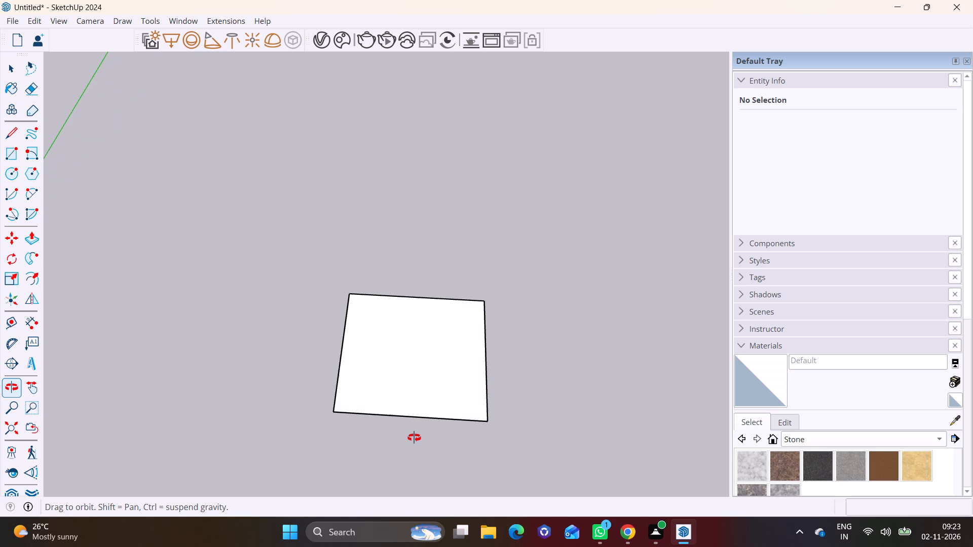
middle_drag(414, 438, 413, 439)
scroll(435, 358, up, 2)
middle_drag(434, 357, 428, 337)
shift+scroll(430, 355, up, 1)
middle_drag(376, 346, 401, 357)
click(6, 68)
click(359, 287)
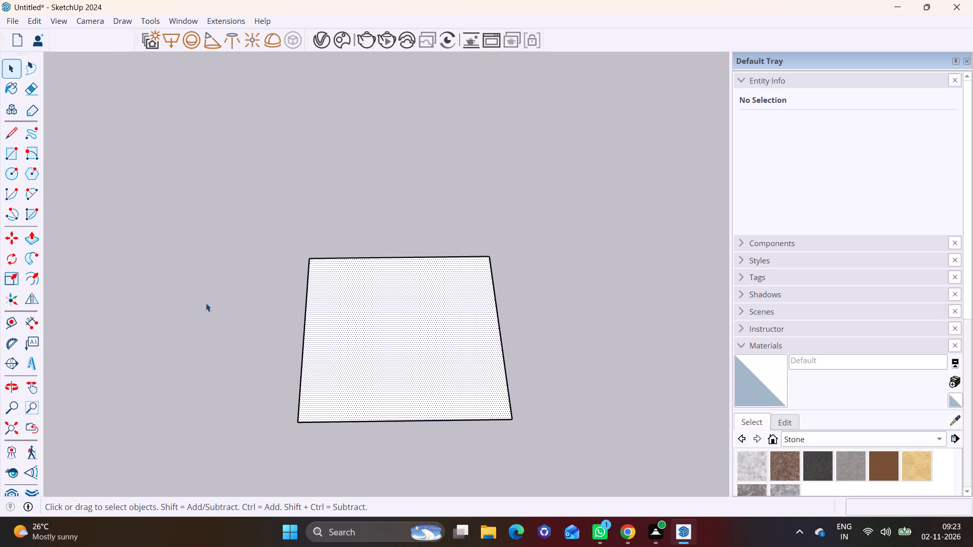
click(31, 243)
click(32, 276)
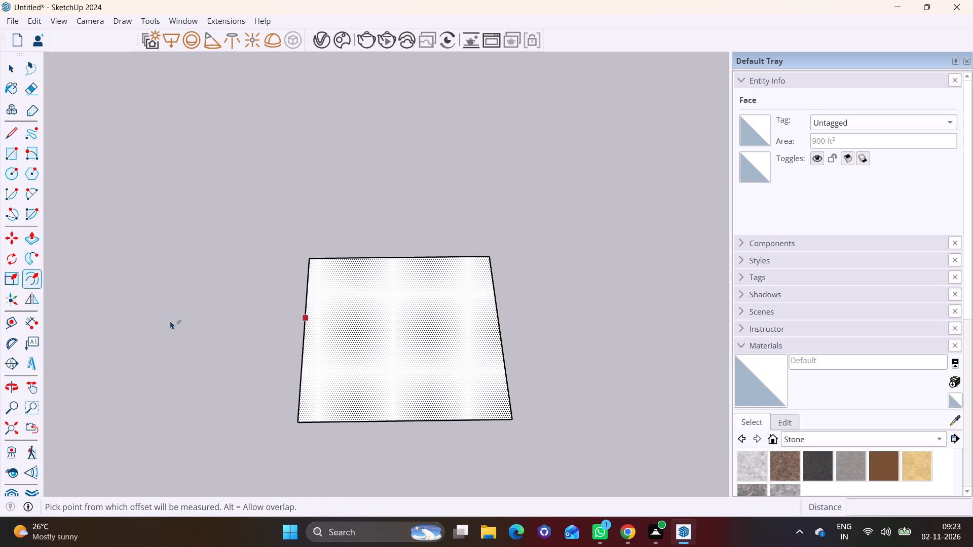
click(341, 340)
text(9")
key(Return)
key(space)
Draw a line inward from the front outer edge's midpoint, and a second line 15' along the red axis to the nearest side's outer edge.
scroll(331, 339, down, 2)
scroll(371, 368, up, 4)
shift+middle_drag(355, 364, 290, 339)
middle_drag(328, 365, 316, 421)
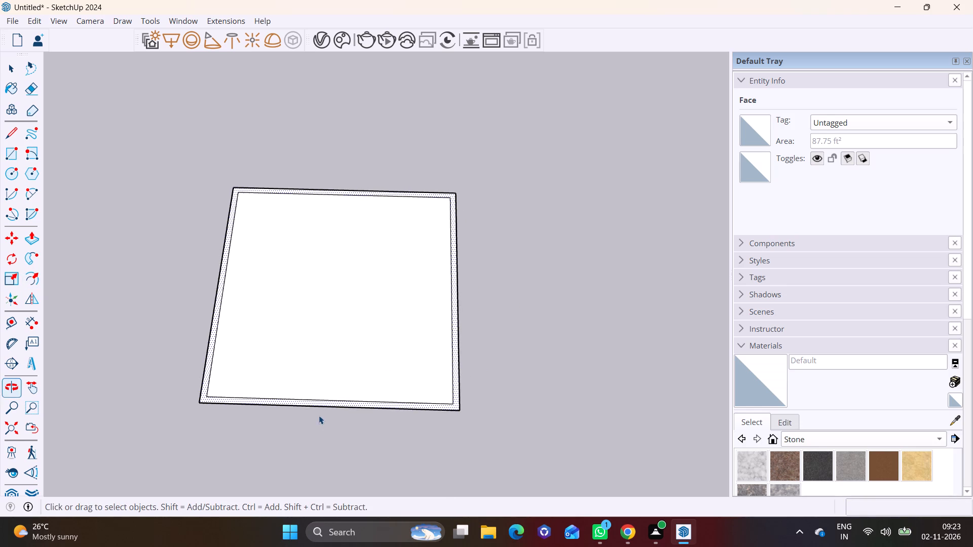
scroll(329, 364, up, 2)
middle_drag(394, 371, 373, 372)
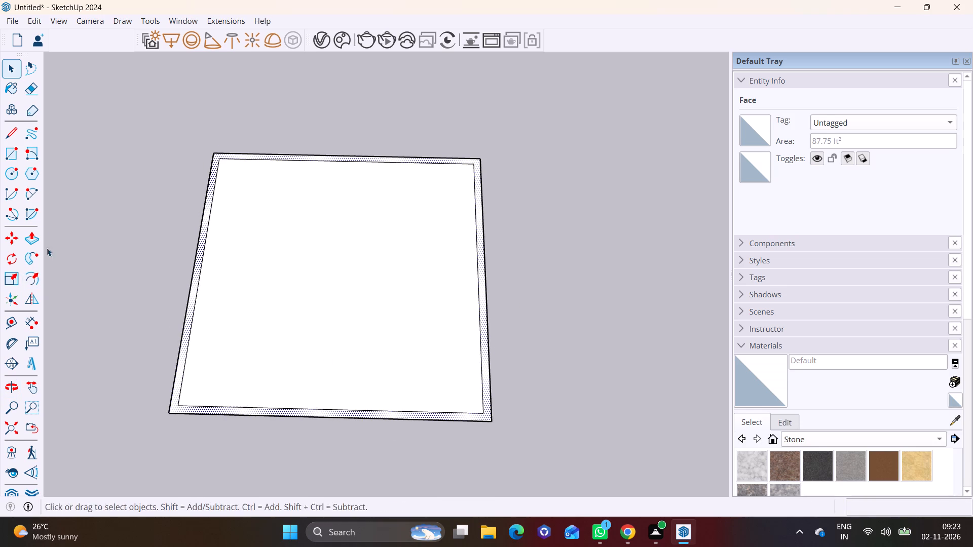
click(13, 132)
scroll(371, 315, up, 2)
shift+middle_drag(330, 330, 389, 317)
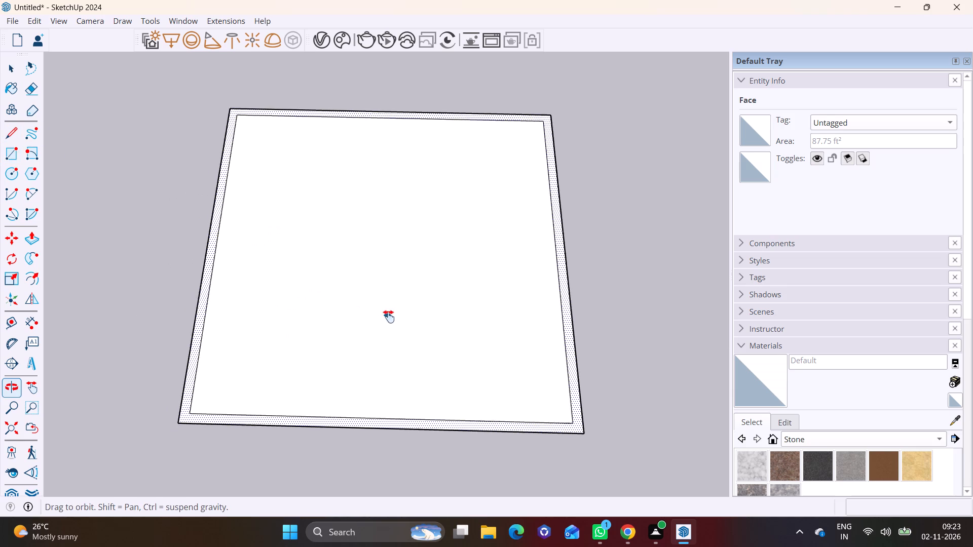
shift+middle_drag(389, 317, 355, 332)
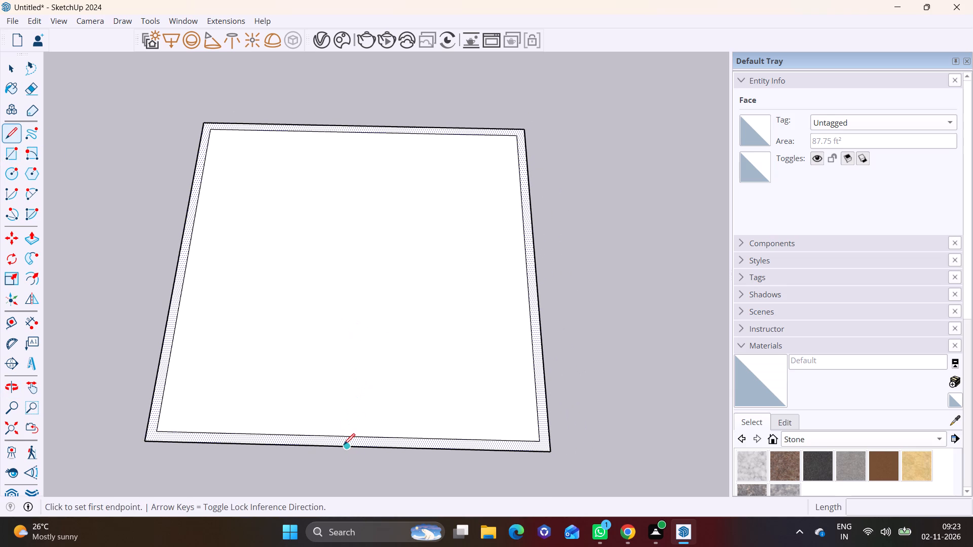
click(345, 446)
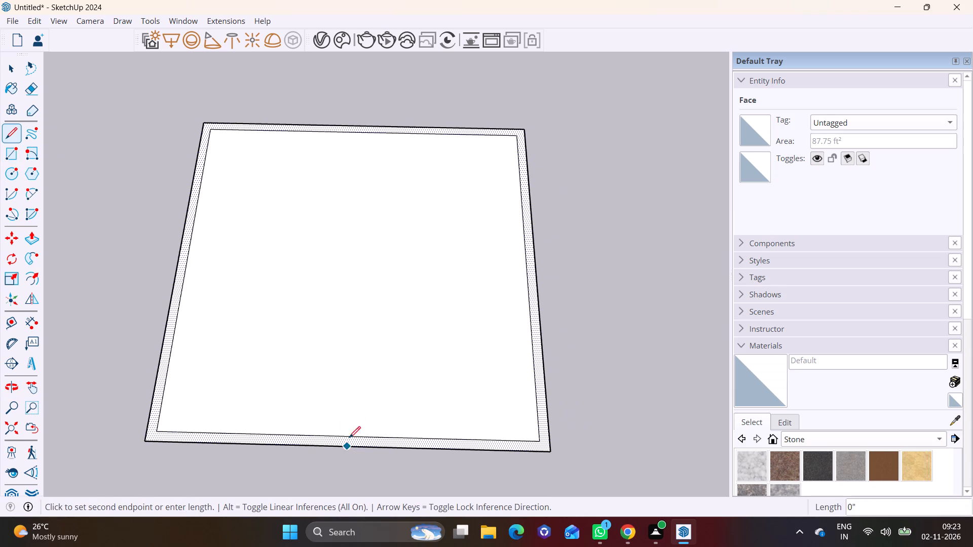
click(357, 336)
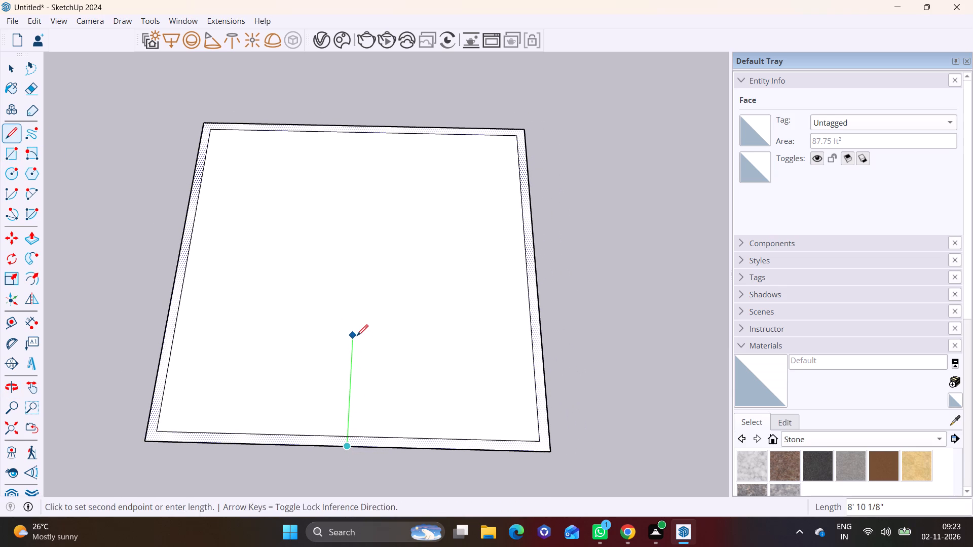
click(542, 339)
key(space)
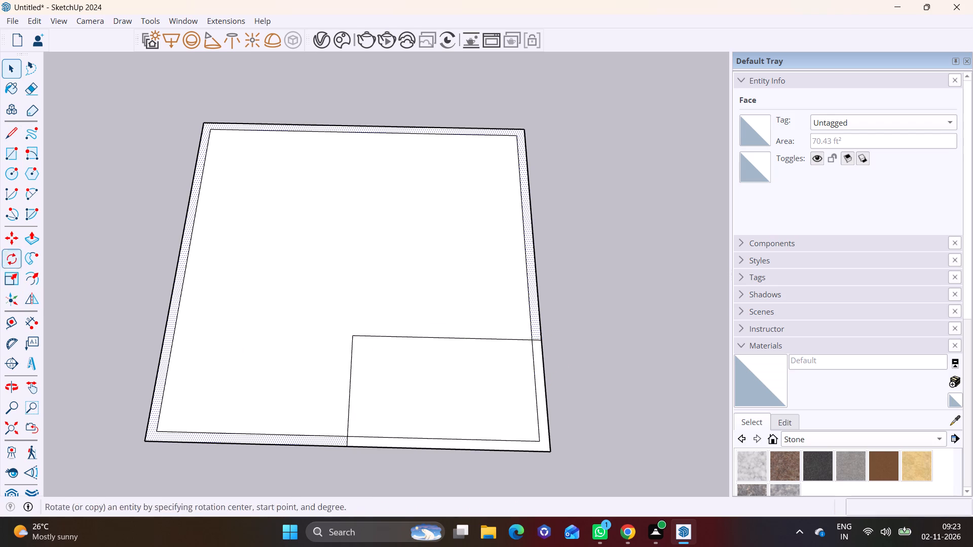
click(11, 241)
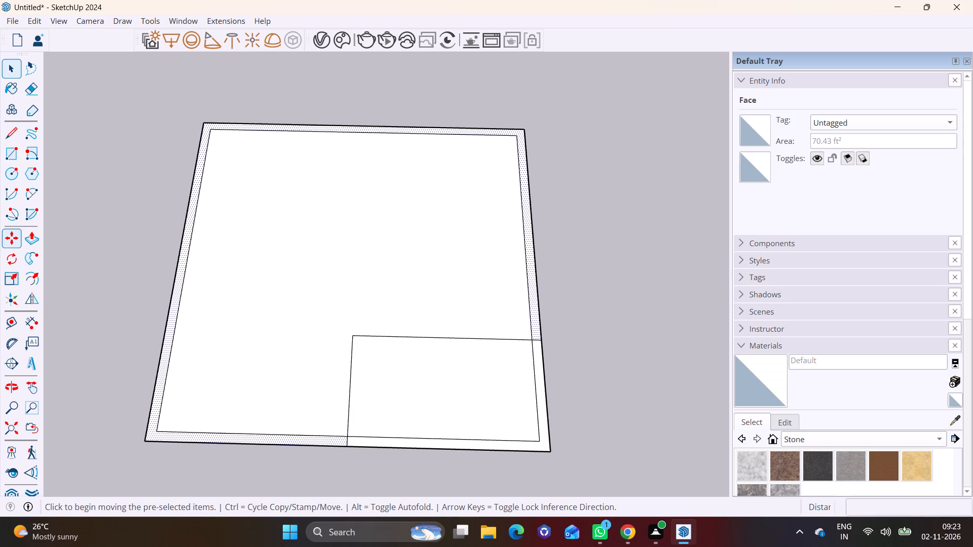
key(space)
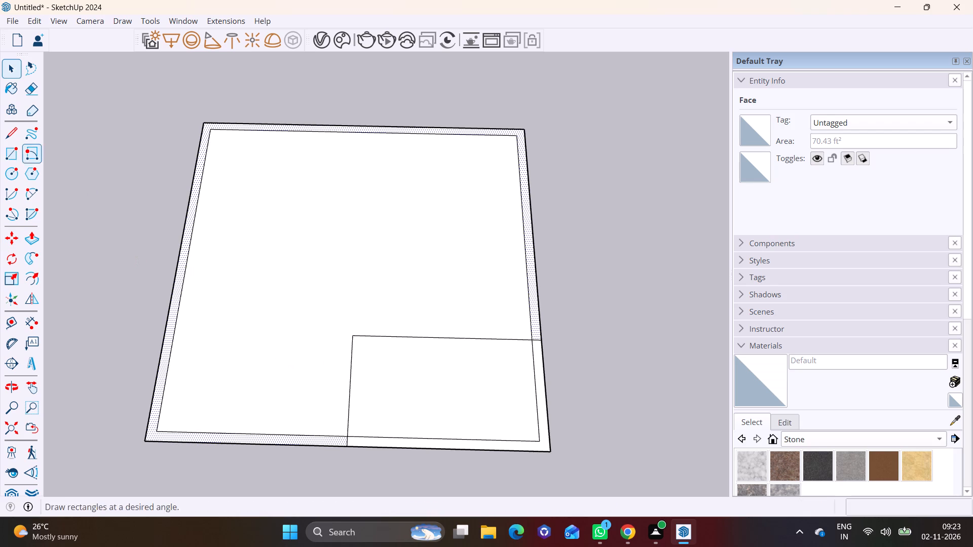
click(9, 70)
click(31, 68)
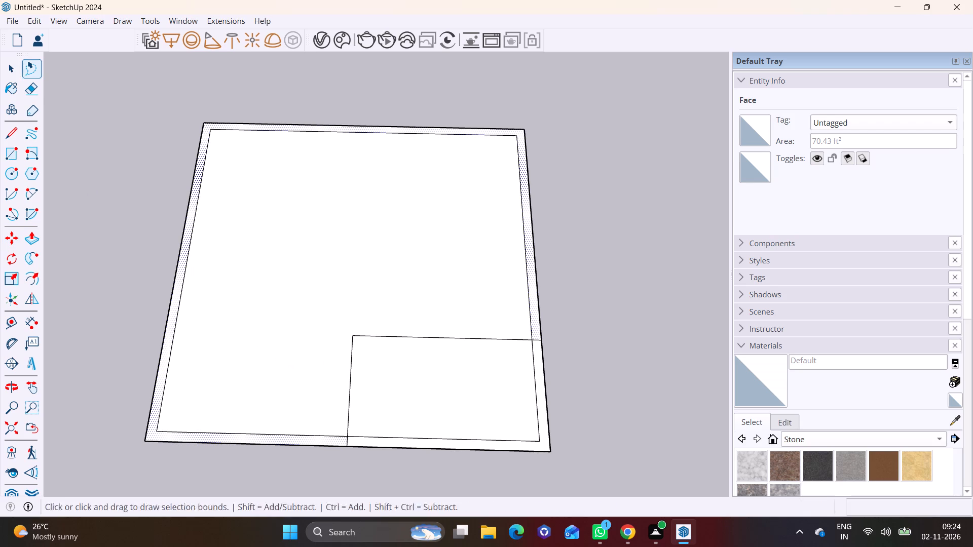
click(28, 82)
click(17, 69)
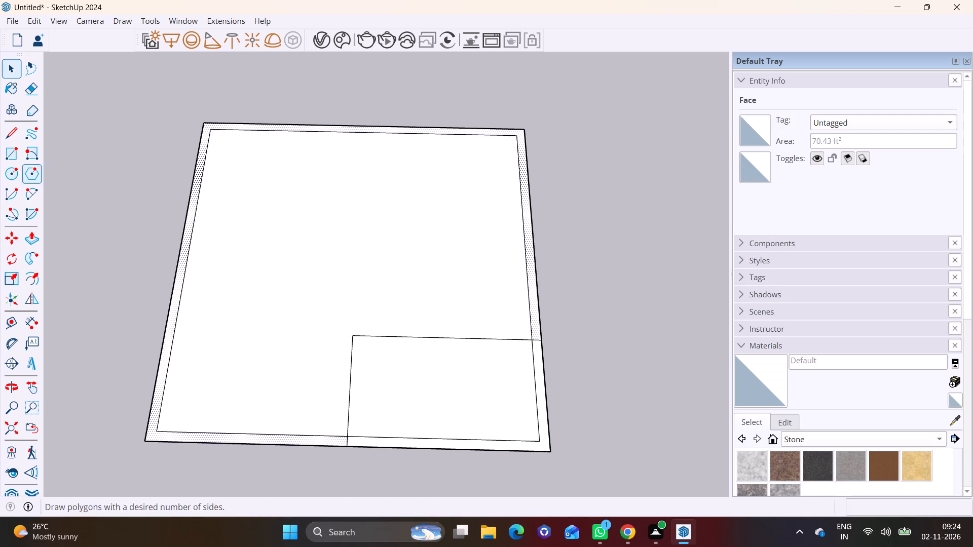
Start a Tape Measure guide parallel to the 15' partition line, pulling it away from the corner room.
scroll(35, 205, down, 2)
scroll(174, 296, up, 3)
scroll(97, 304, down, 2)
click(16, 317)
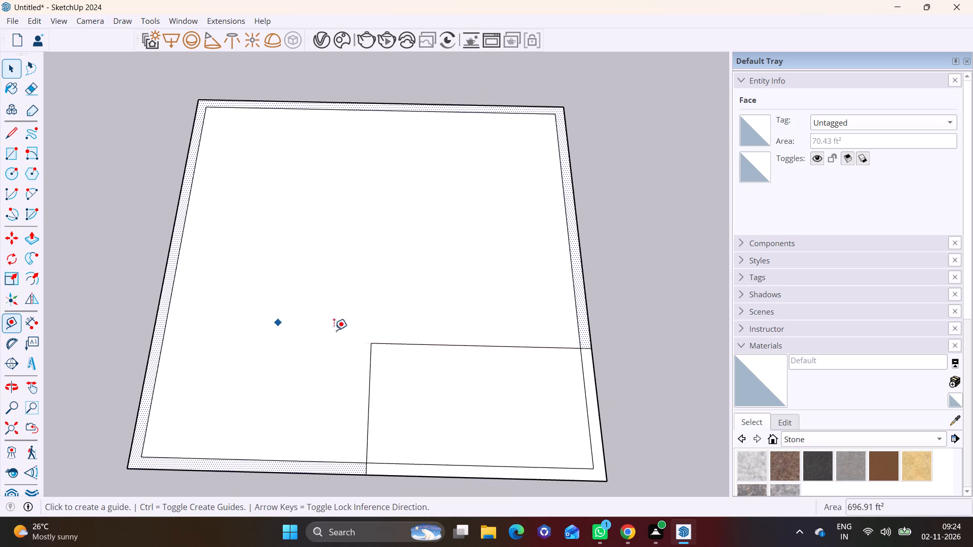
click(420, 344)
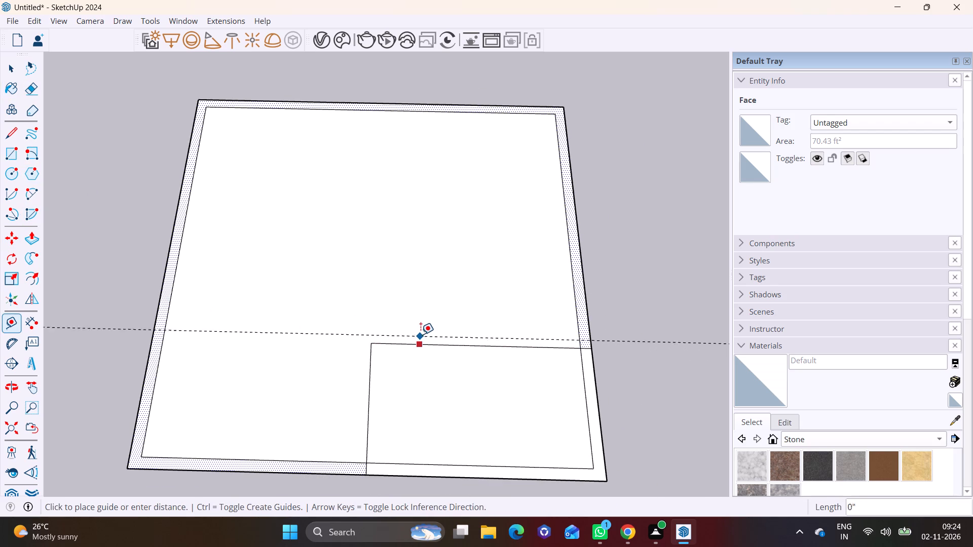
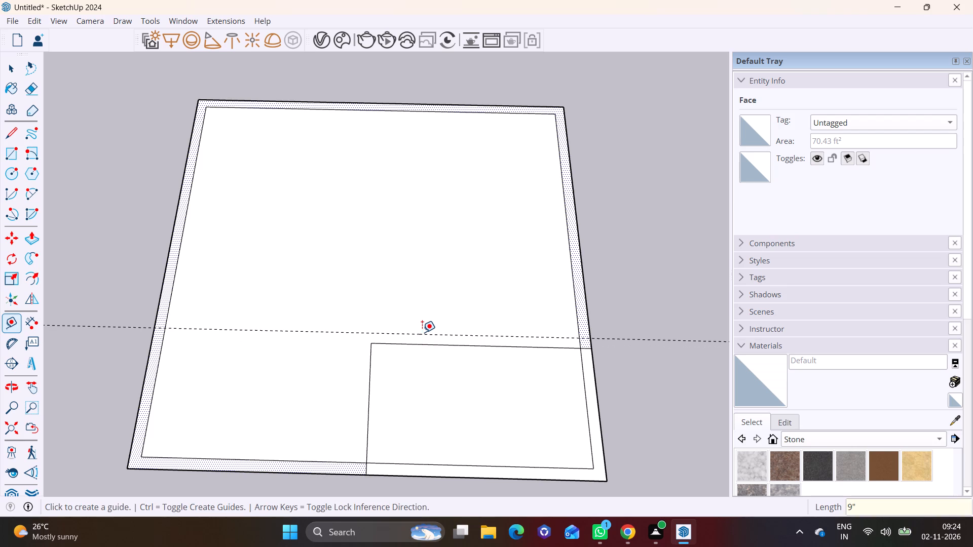
Start a Tape Measure guide parallel to the corner room's partition line that runs inward from the front edge's midpoint.
click(368, 380)
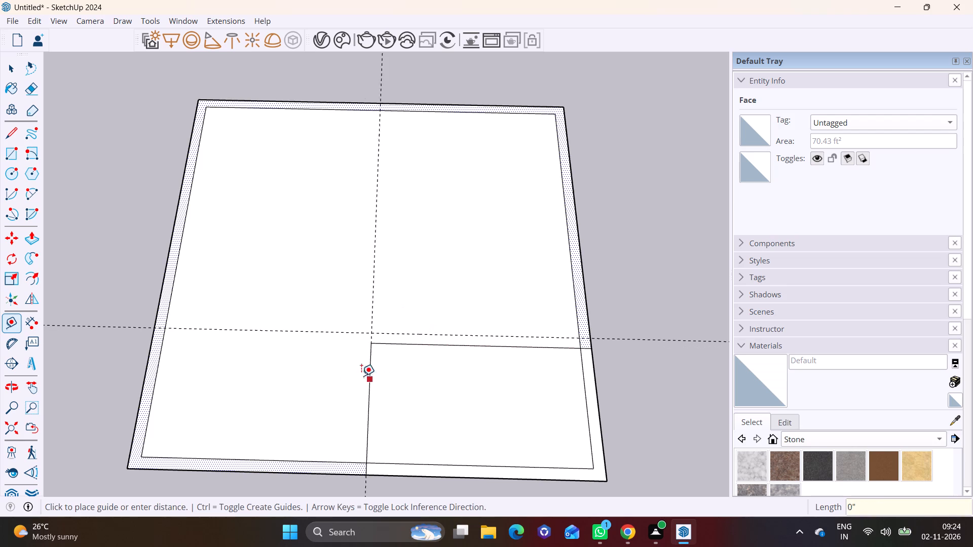
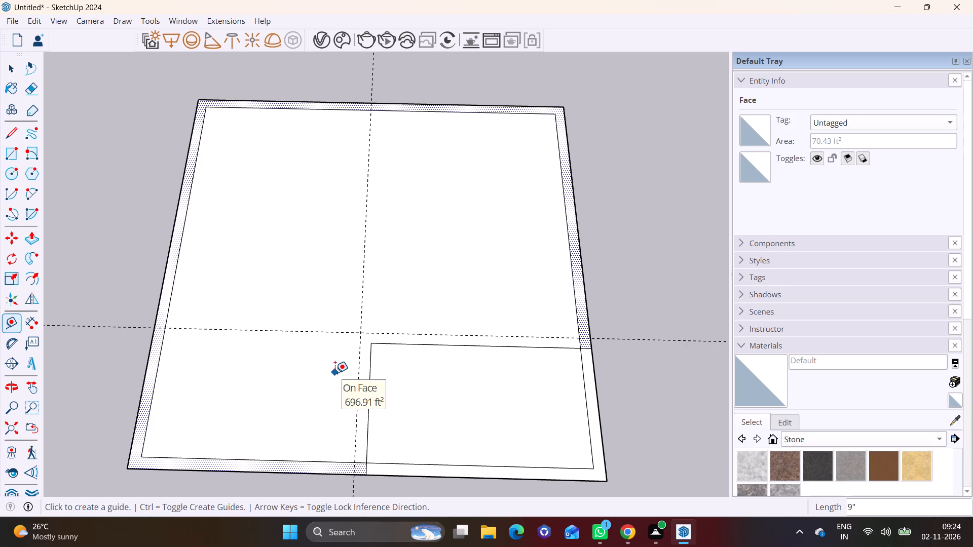
Draw the corner room's second wall outline with the Line tool, tracing both guides from the front edge to the side edge.
key(space)
click(7, 133)
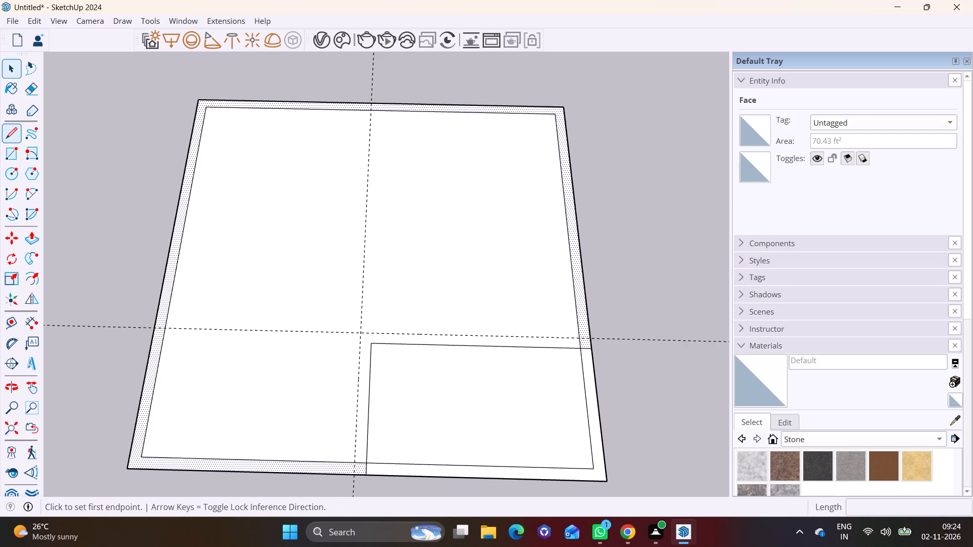
click(354, 475)
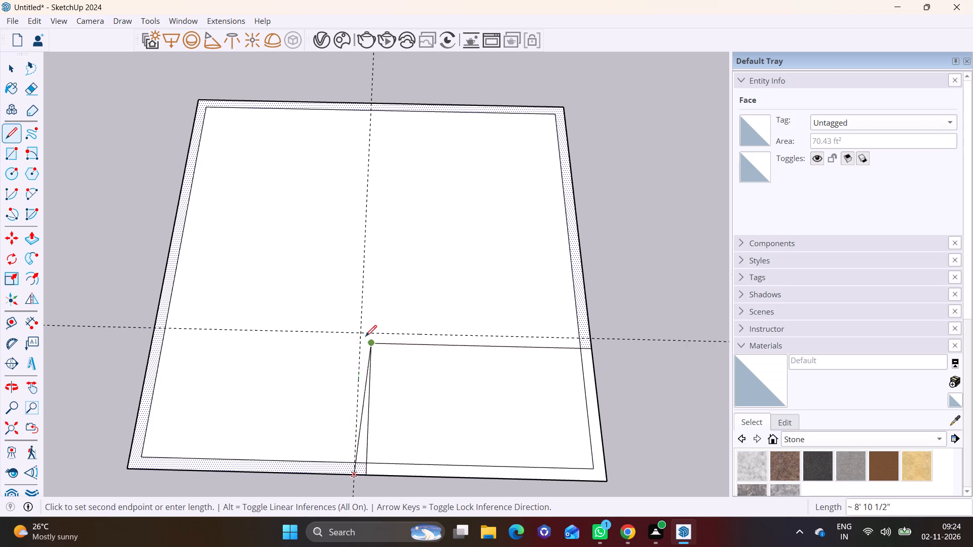
click(365, 333)
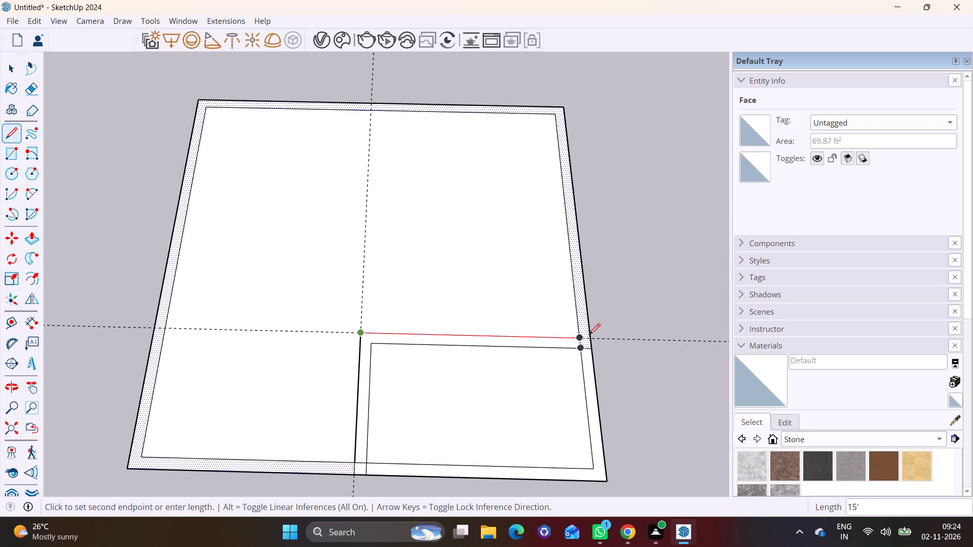
click(591, 335)
key(space)
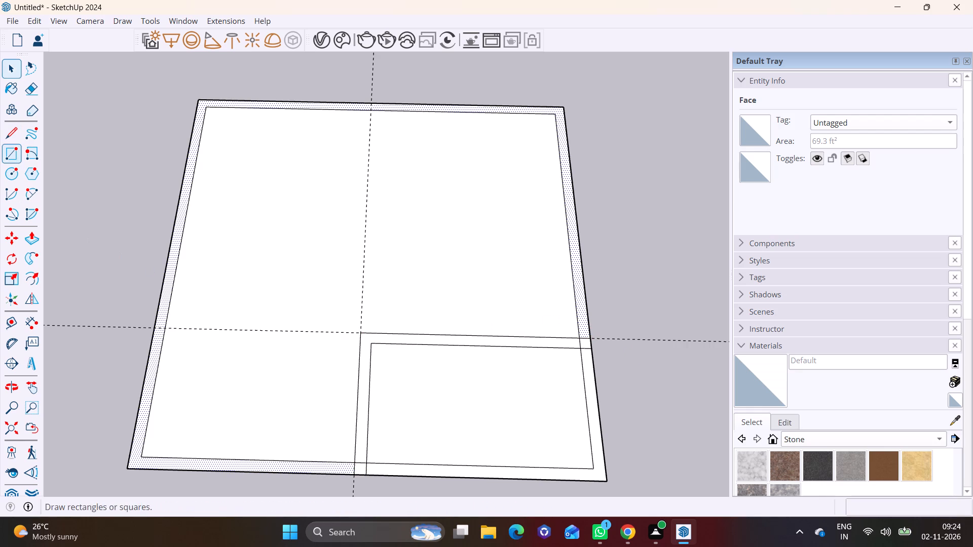
Erase the two wall-thickness guides that cross at the corner room's outer corner.
click(27, 87)
drag(327, 235, 410, 239)
drag(322, 289, 318, 348)
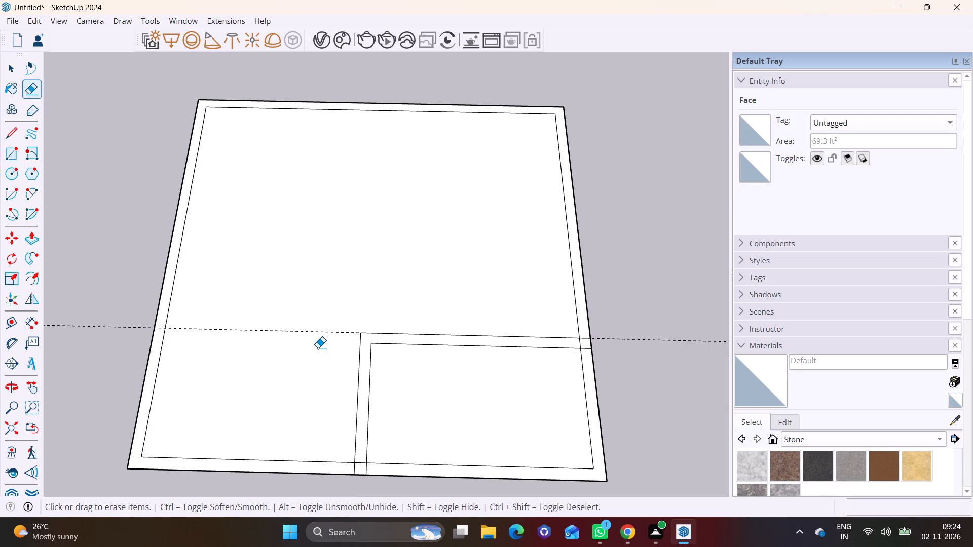
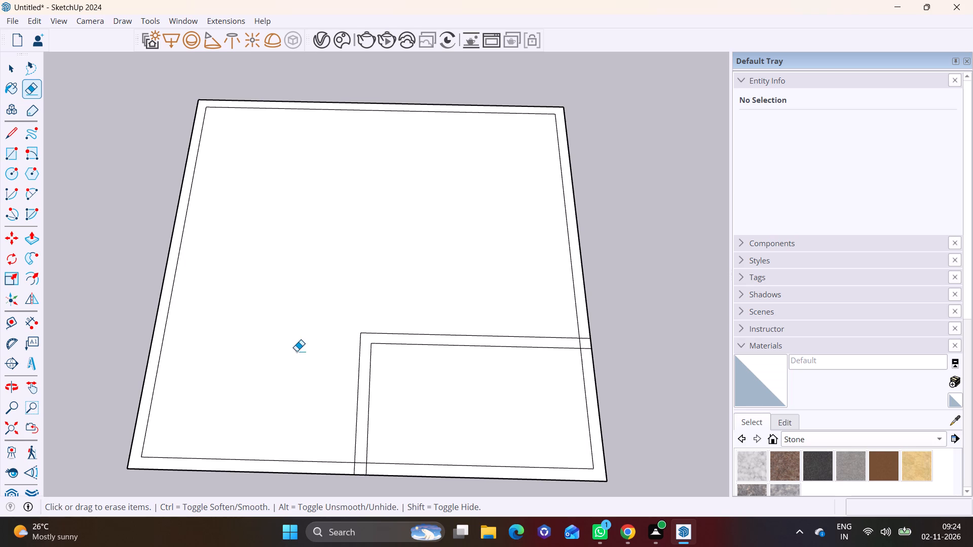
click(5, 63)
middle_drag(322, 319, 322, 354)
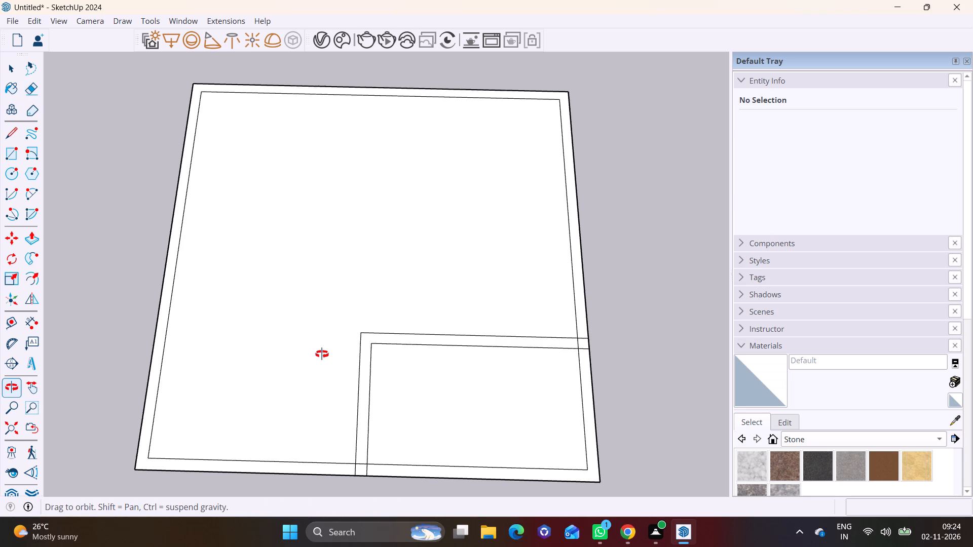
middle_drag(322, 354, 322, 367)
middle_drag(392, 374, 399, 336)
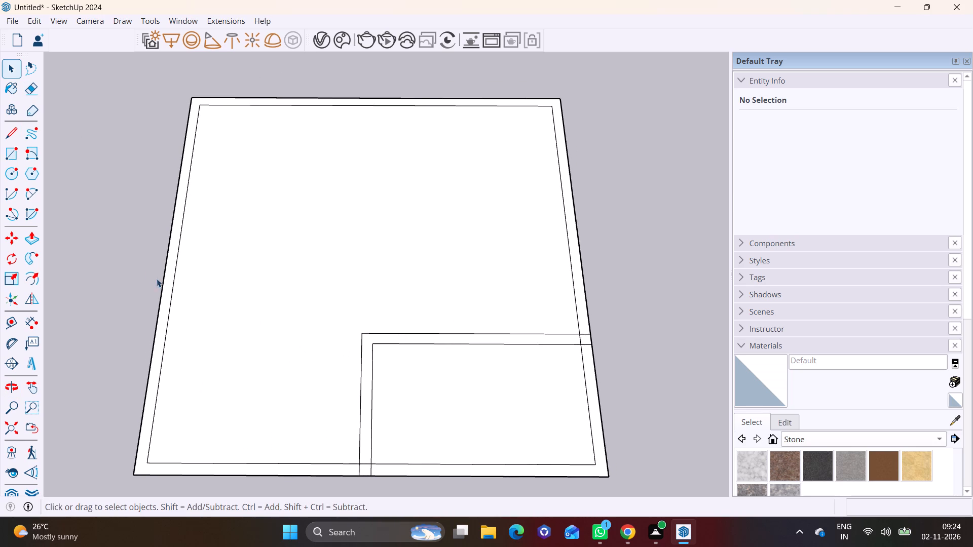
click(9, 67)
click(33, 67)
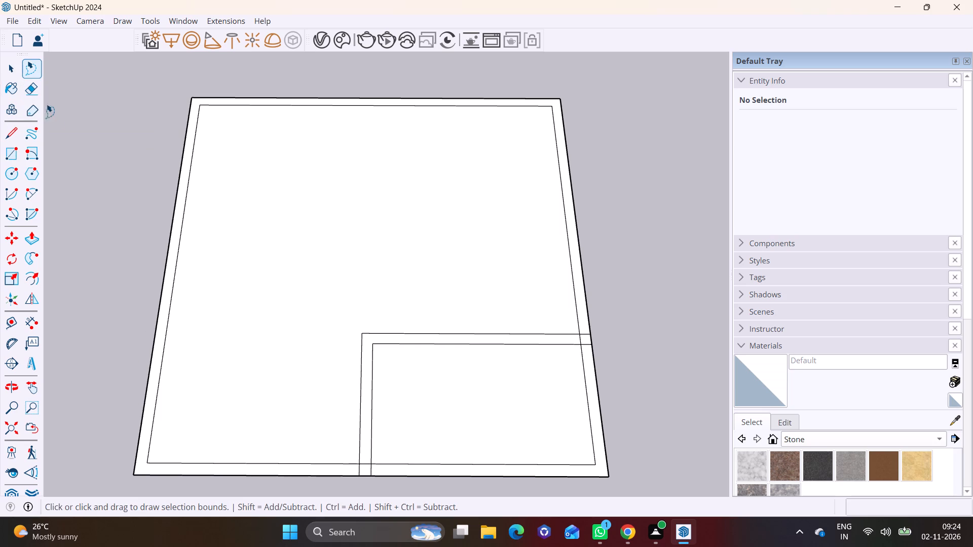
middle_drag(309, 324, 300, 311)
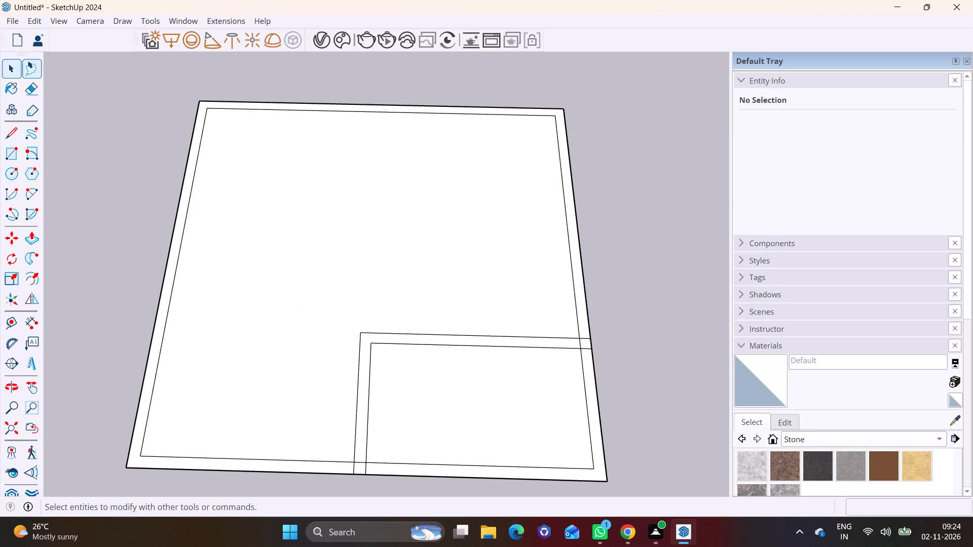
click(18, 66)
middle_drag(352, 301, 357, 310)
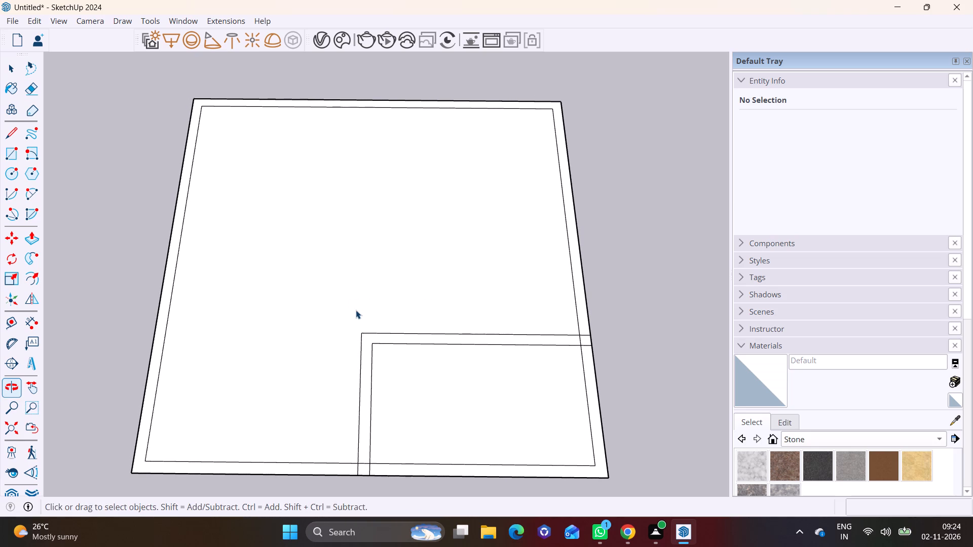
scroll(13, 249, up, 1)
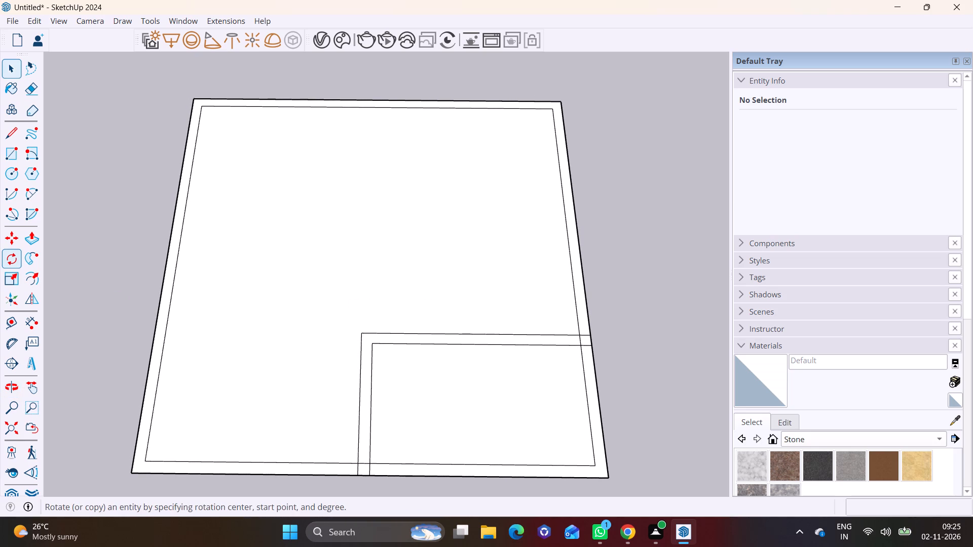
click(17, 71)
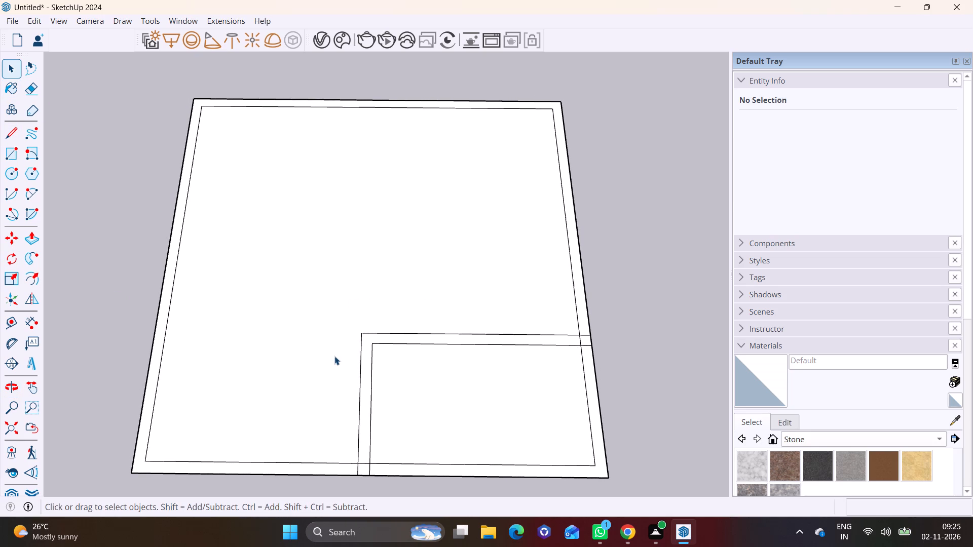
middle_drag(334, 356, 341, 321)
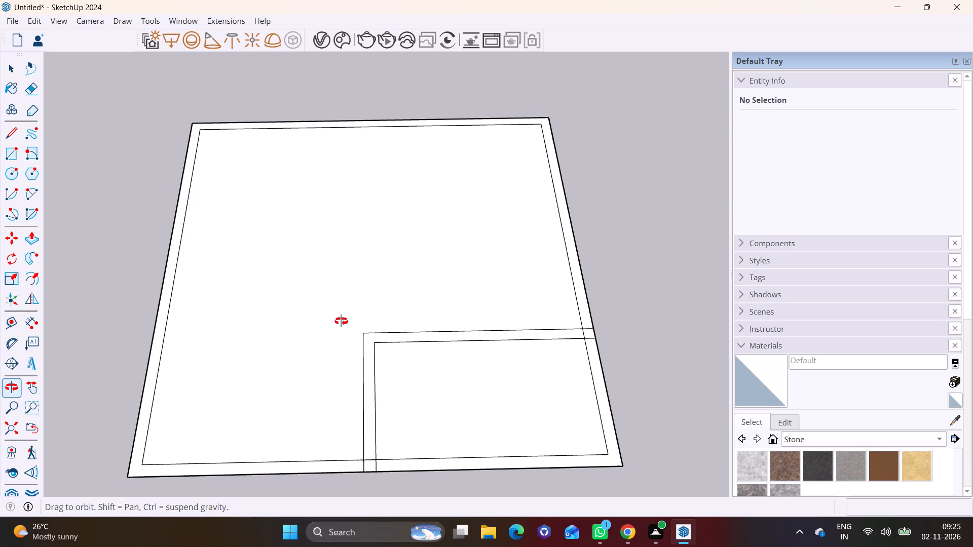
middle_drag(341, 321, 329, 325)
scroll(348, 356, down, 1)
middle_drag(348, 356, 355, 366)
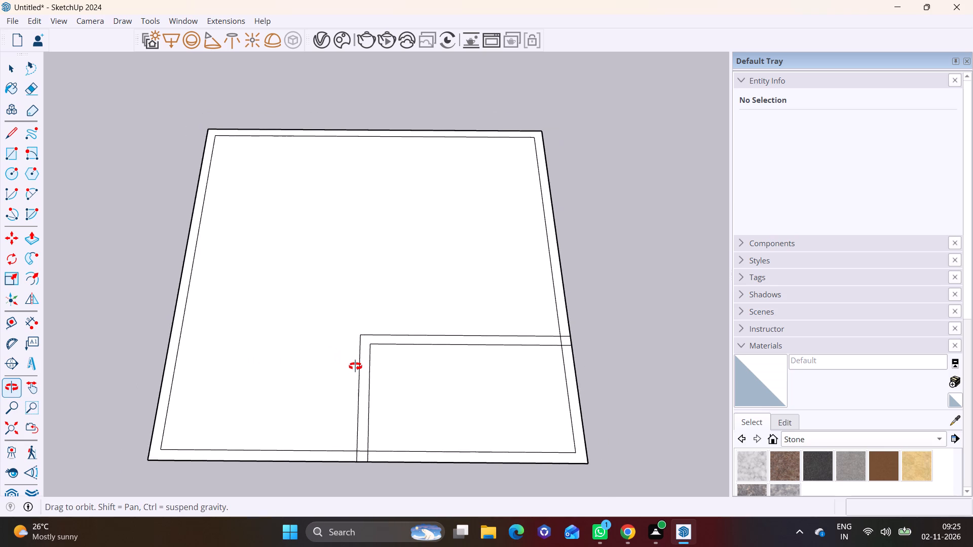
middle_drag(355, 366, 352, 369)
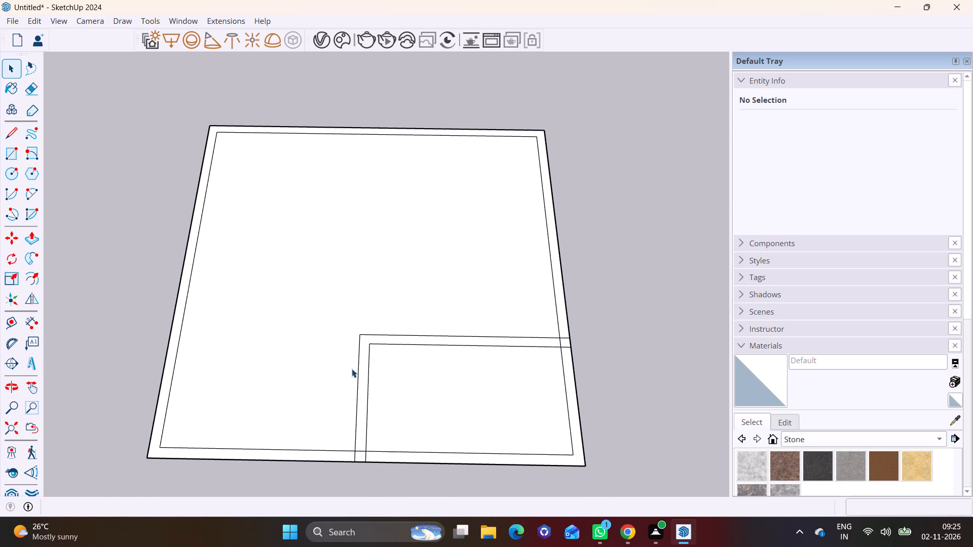
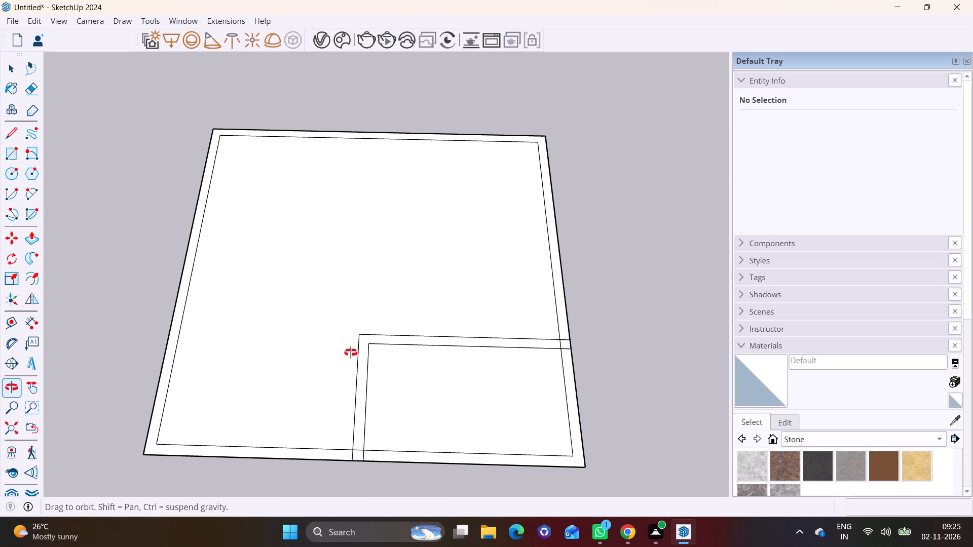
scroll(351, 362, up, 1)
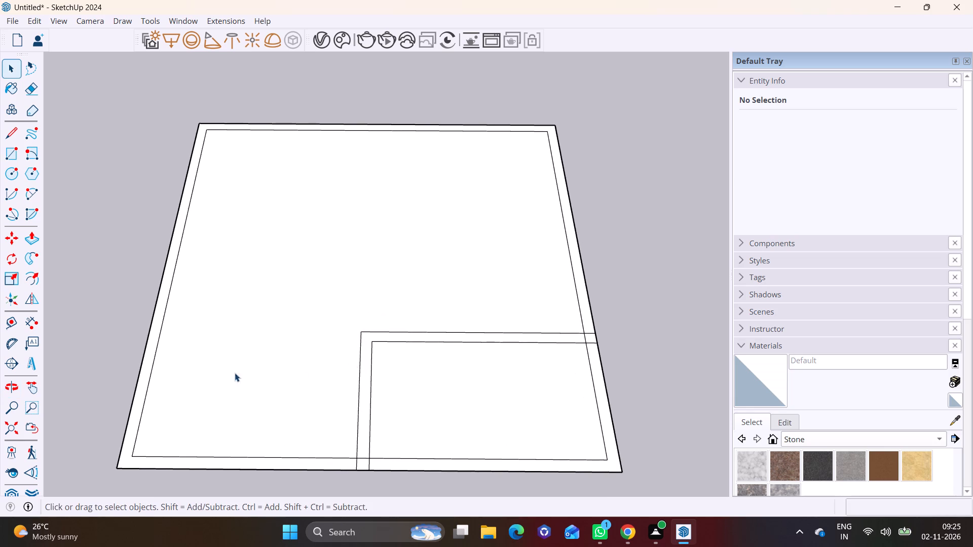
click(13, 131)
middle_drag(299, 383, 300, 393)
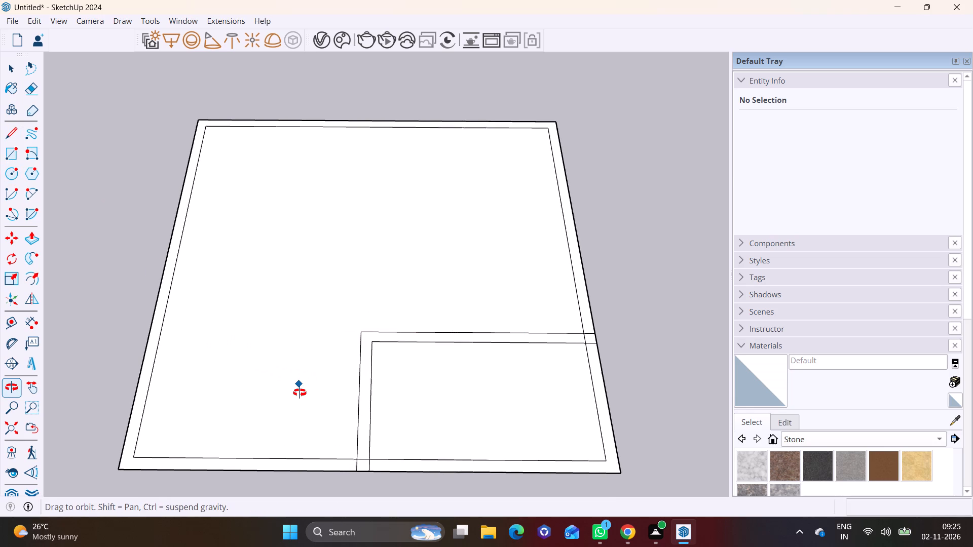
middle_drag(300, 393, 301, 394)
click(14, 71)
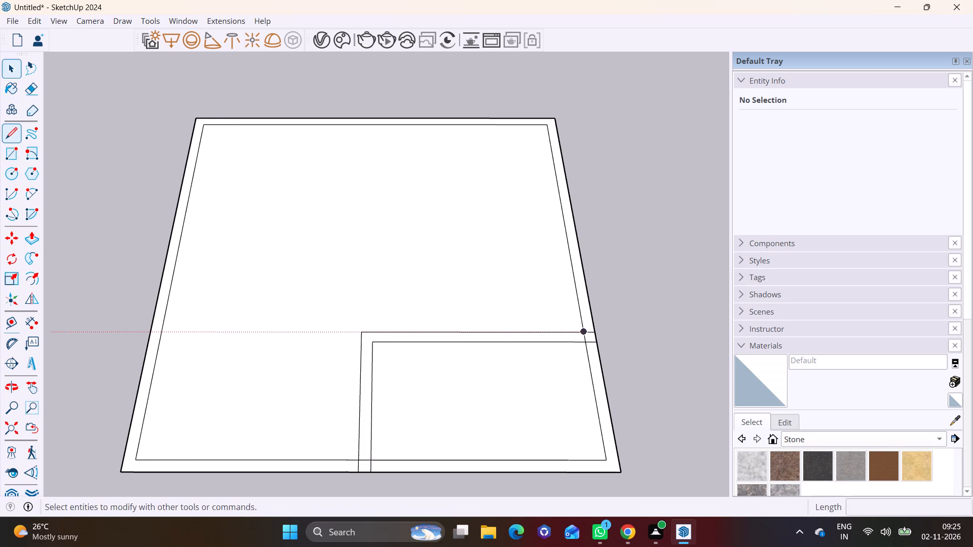
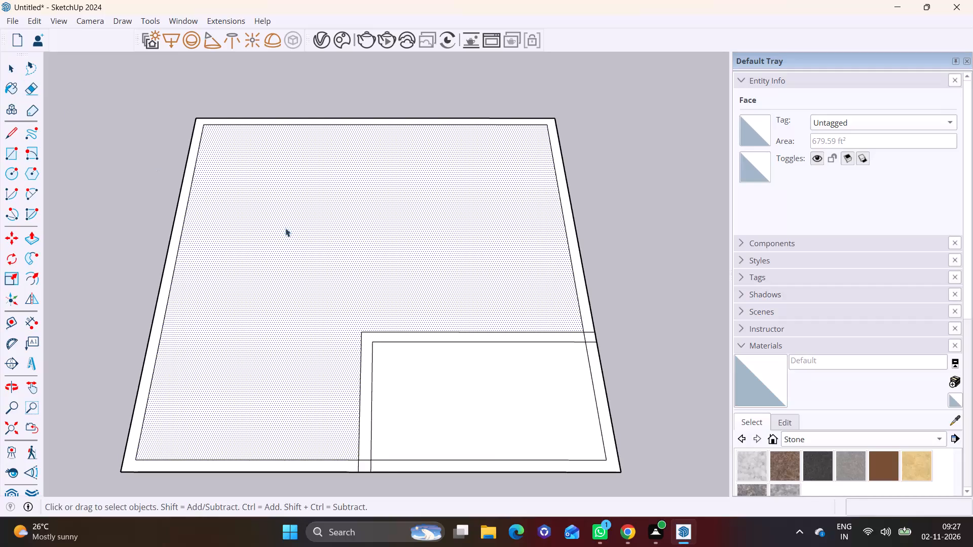
Inspect how the plan is divided by selecting the partition strip and the outer wall faces one at a time, then clear the selection.
middle_drag(264, 220, 253, 254)
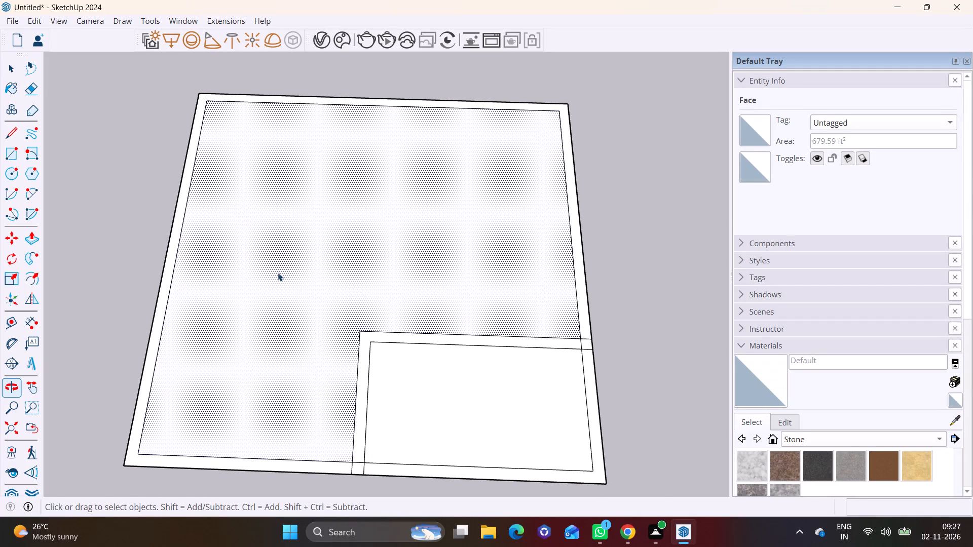
scroll(358, 313, up, 2)
middle_drag(376, 331, 397, 293)
scroll(403, 301, down, 2)
click(423, 301)
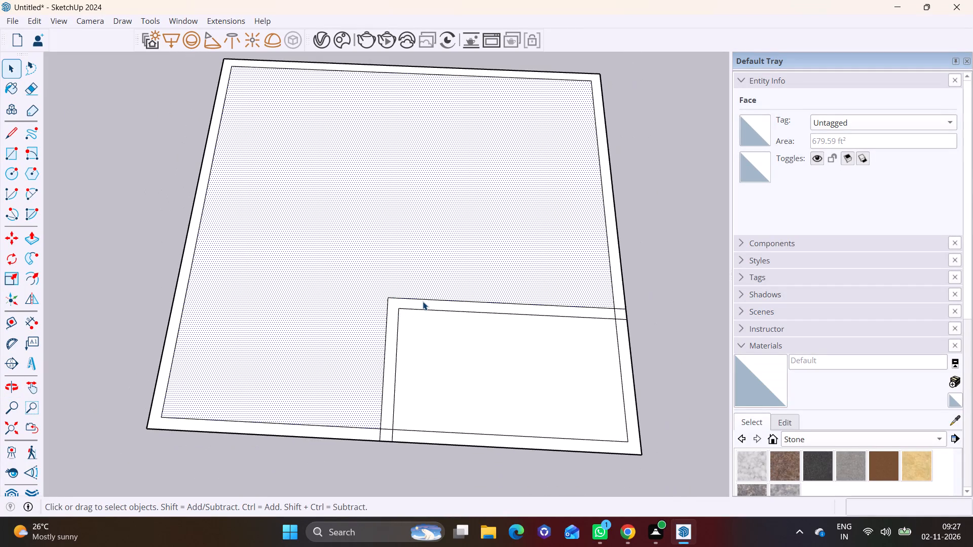
click(422, 302)
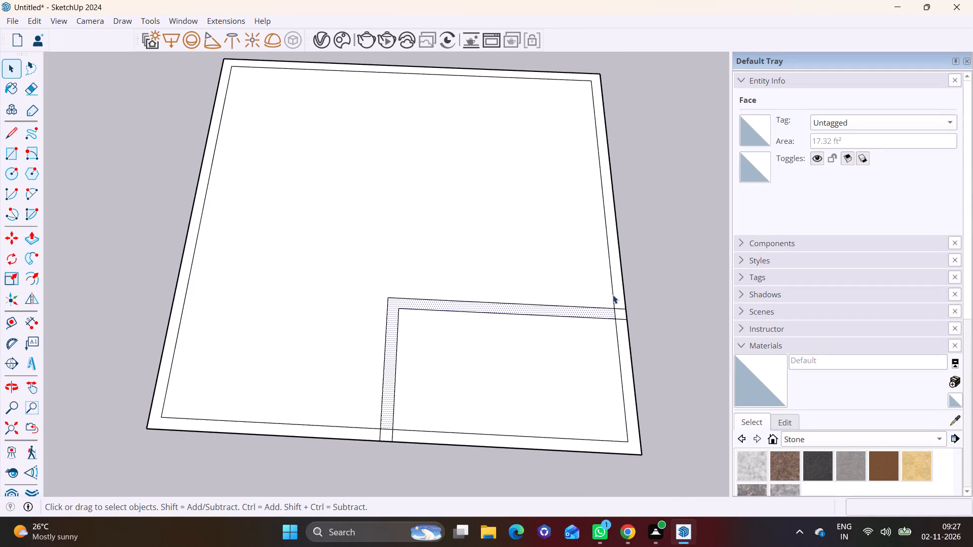
click(619, 286)
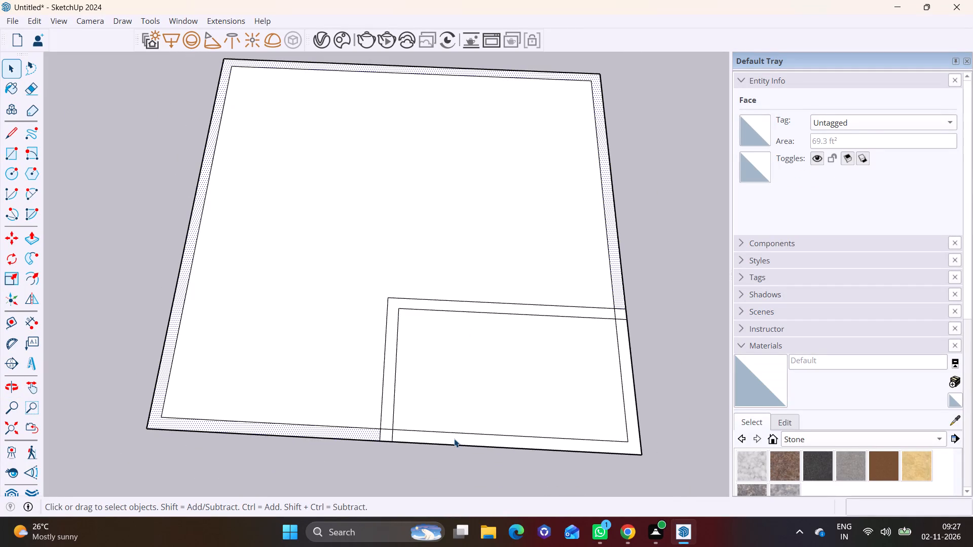
click(454, 439)
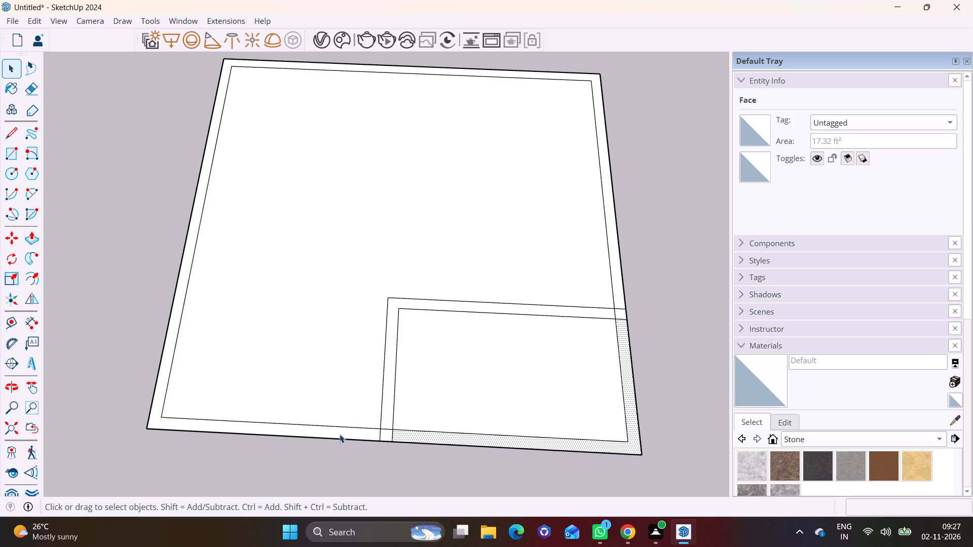
click(341, 432)
middle_drag(373, 416, 395, 306)
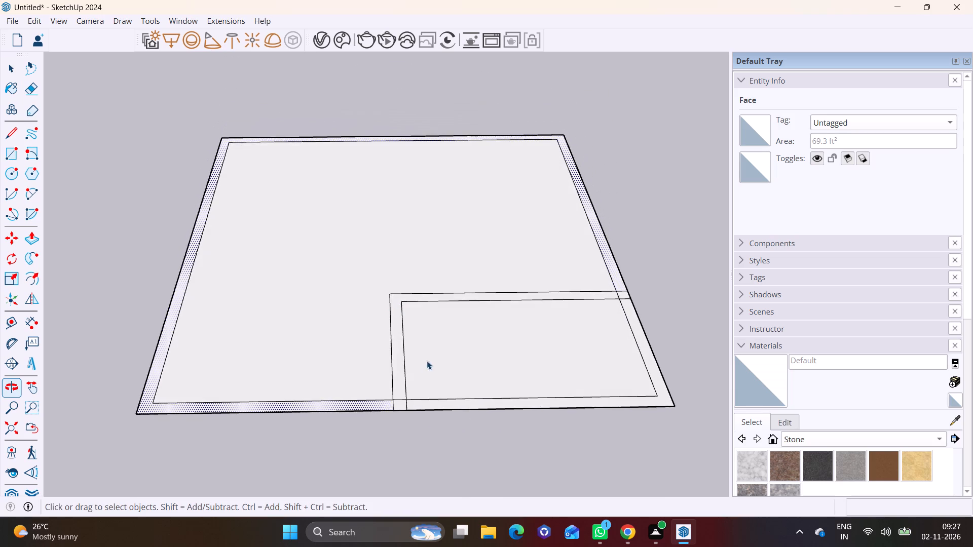
scroll(427, 371, down, 7)
middle_drag(423, 381, 418, 403)
scroll(420, 402, down, 3)
middle_drag(424, 383, 395, 427)
scroll(394, 424, up, 4)
shift+middle_drag(394, 422, 392, 336)
middle_drag(393, 335, 384, 392)
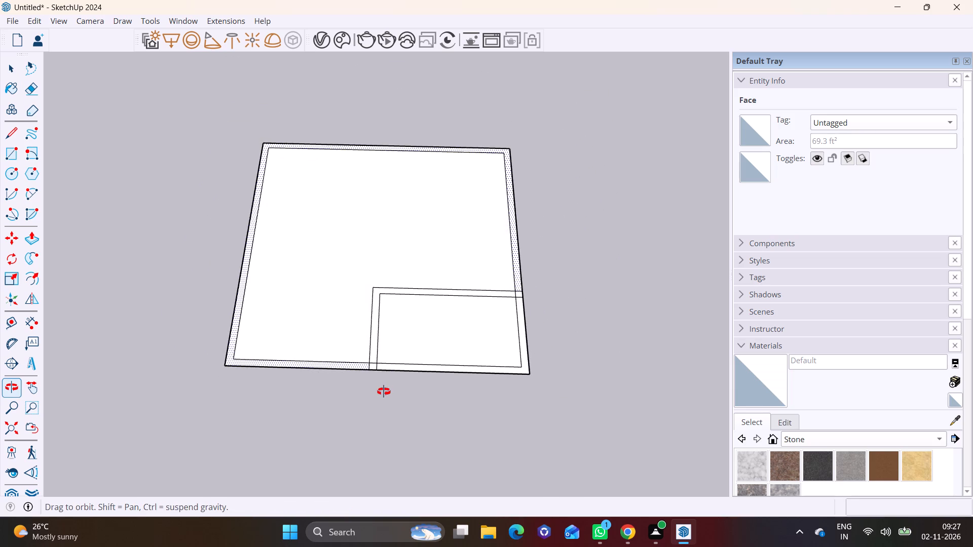
middle_drag(384, 392, 405, 350)
click(355, 394)
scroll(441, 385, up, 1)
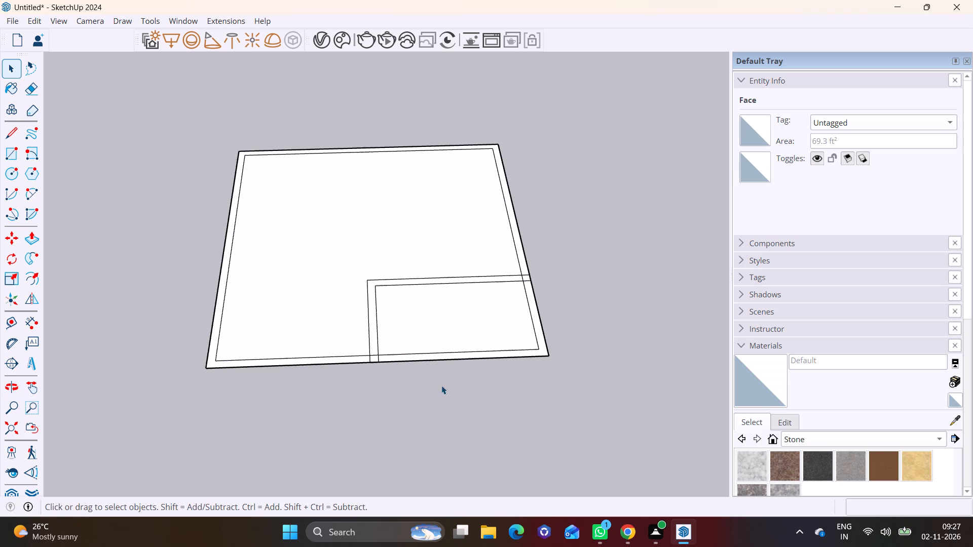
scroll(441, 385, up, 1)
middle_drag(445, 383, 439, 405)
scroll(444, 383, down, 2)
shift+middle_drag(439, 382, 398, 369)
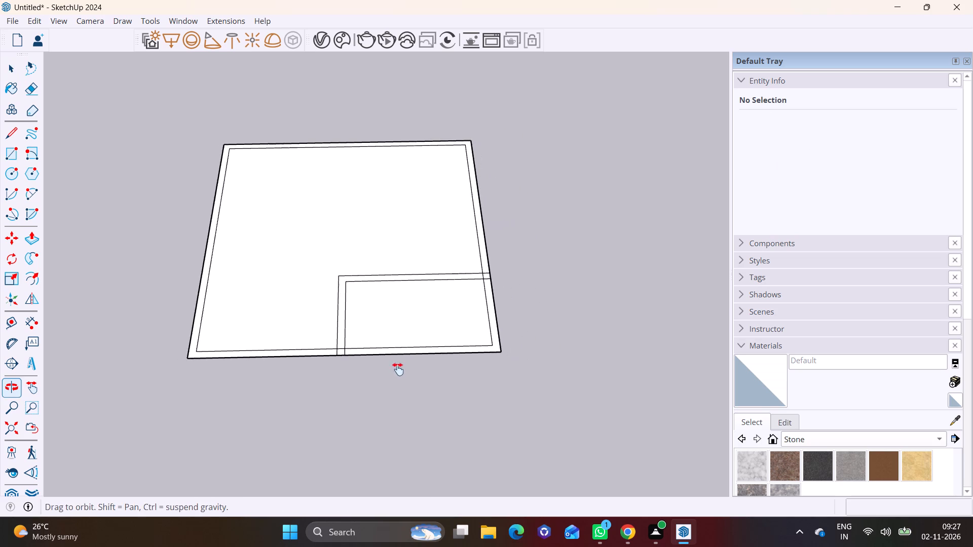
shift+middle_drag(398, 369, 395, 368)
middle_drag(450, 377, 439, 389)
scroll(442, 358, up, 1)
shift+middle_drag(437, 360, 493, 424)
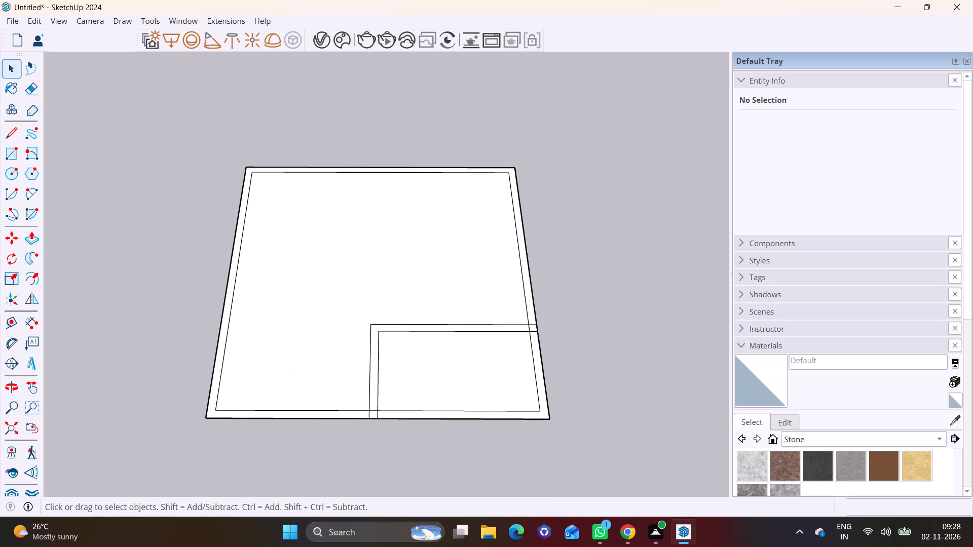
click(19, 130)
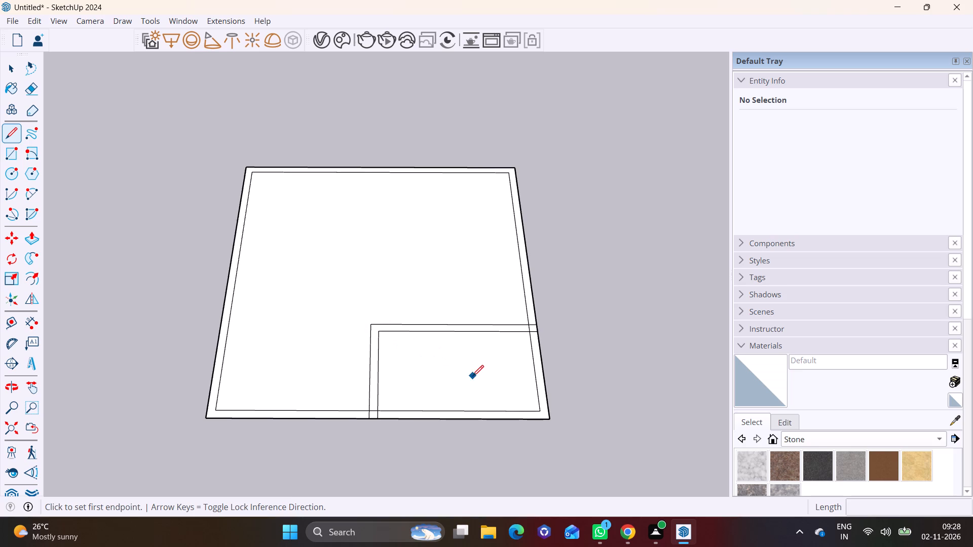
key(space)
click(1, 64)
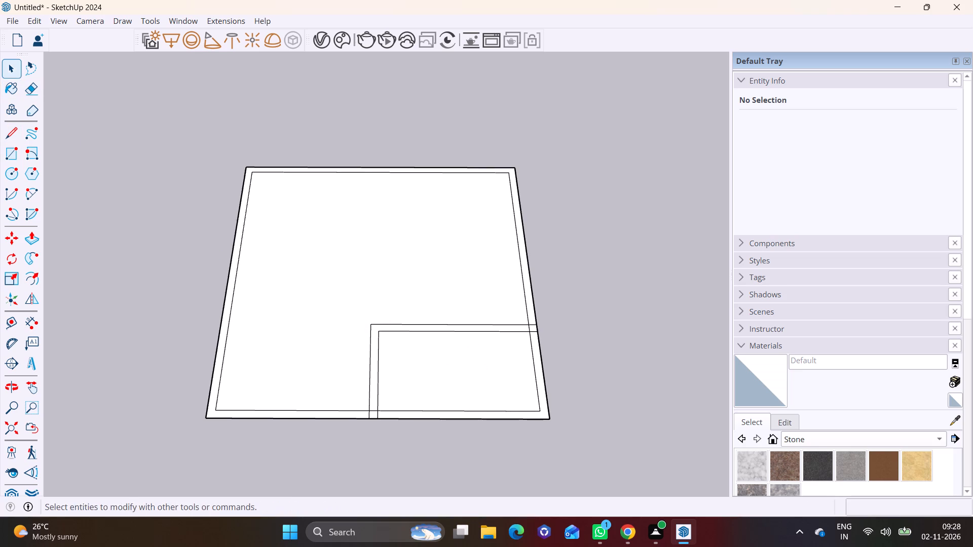
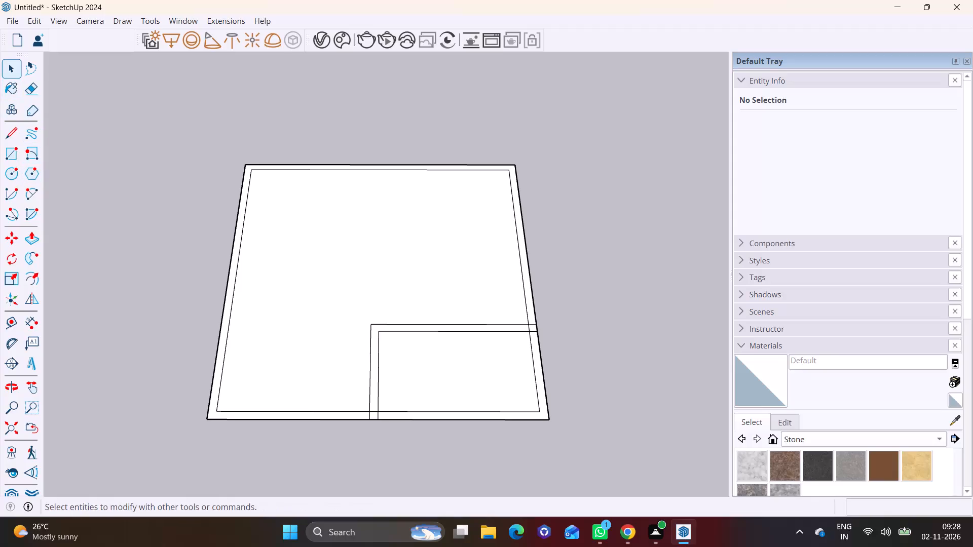
Erase the inner front-wall line between the two partition lines and the partition's outer line where it crosses the front wall.
click(15, 68)
middle_drag(397, 327, 402, 292)
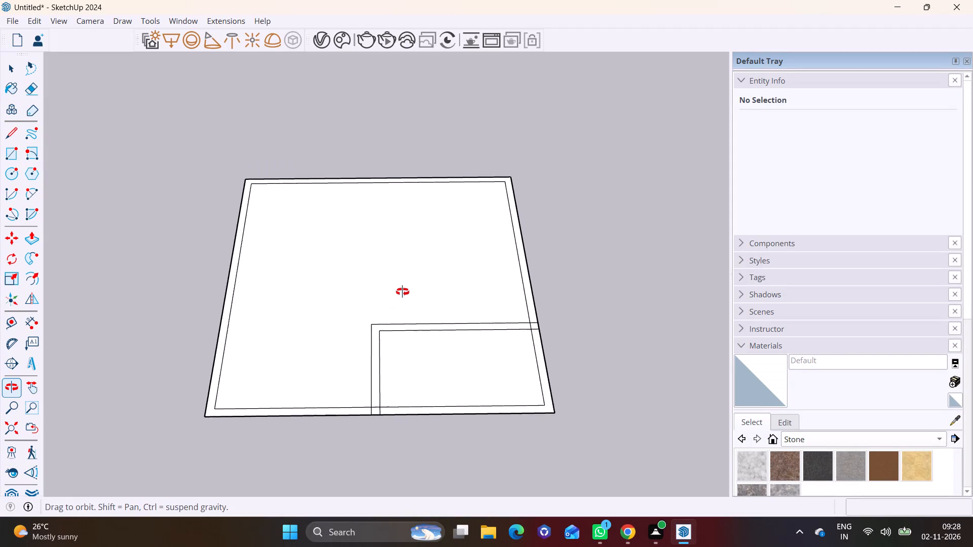
middle_drag(402, 292, 398, 273)
scroll(283, 357, up, 2)
shift+middle_drag(406, 376, 360, 362)
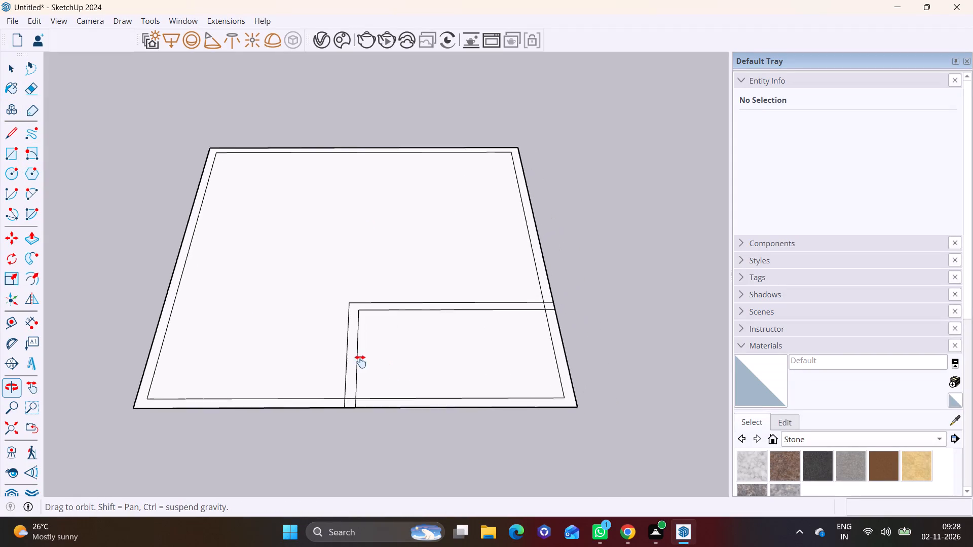
shift+middle_drag(360, 362, 358, 361)
middle_click(380, 360)
scroll(383, 363, down, 2)
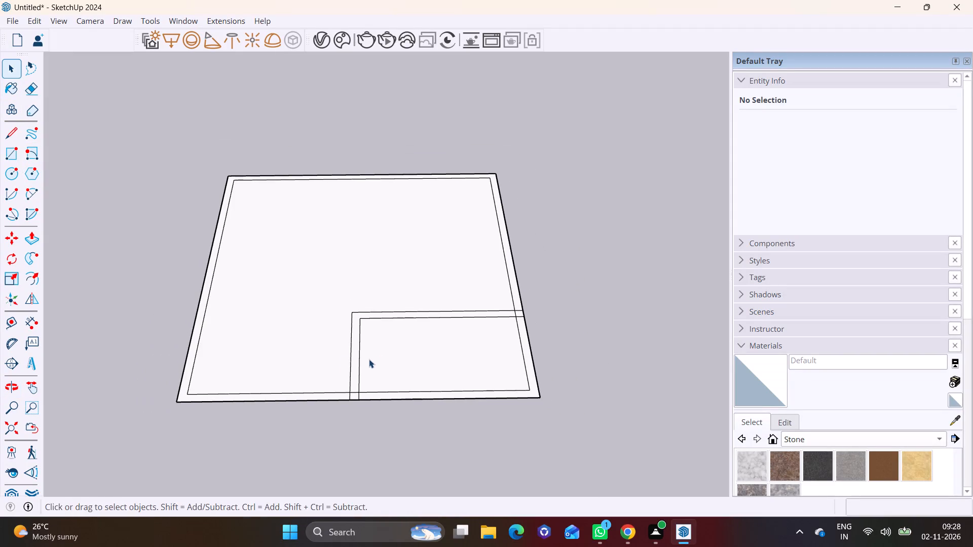
key(space)
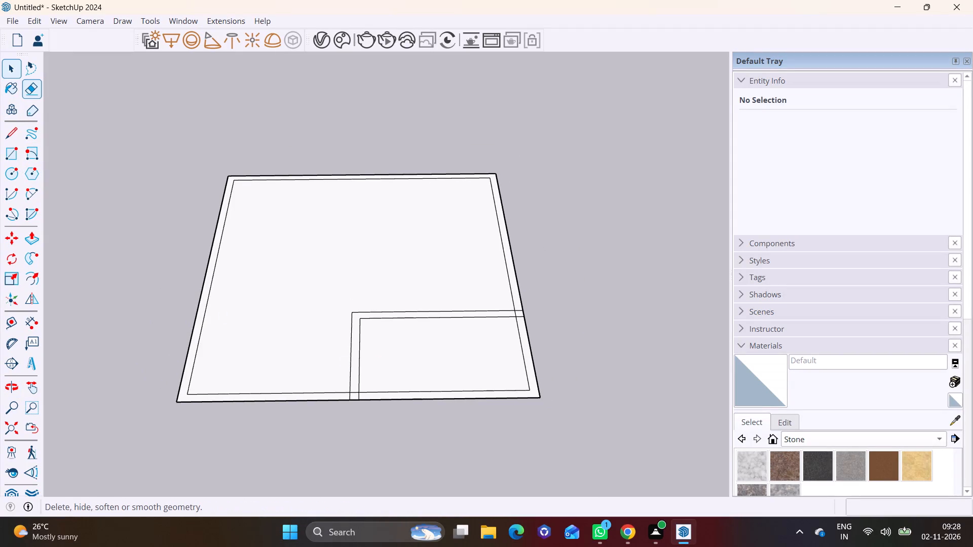
click(30, 89)
scroll(362, 422, up, 8)
drag(345, 357, 346, 374)
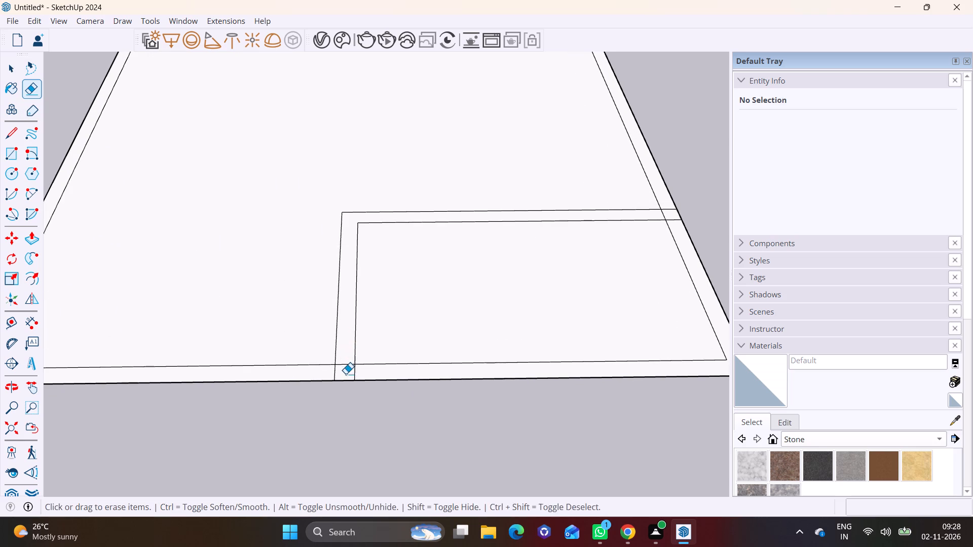
drag(346, 374, 347, 379)
key(ctrl+z)
click(341, 364)
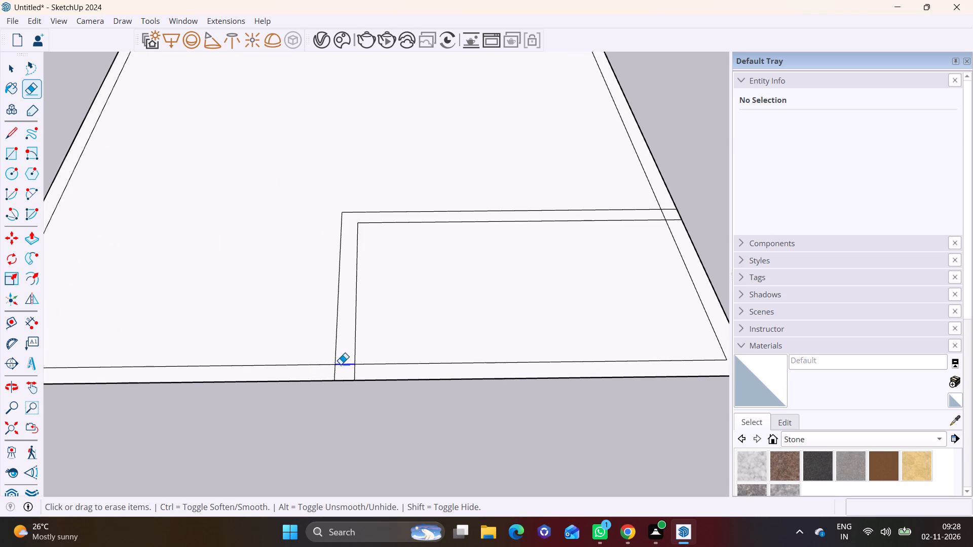
click(333, 369)
scroll(396, 372, down, 3)
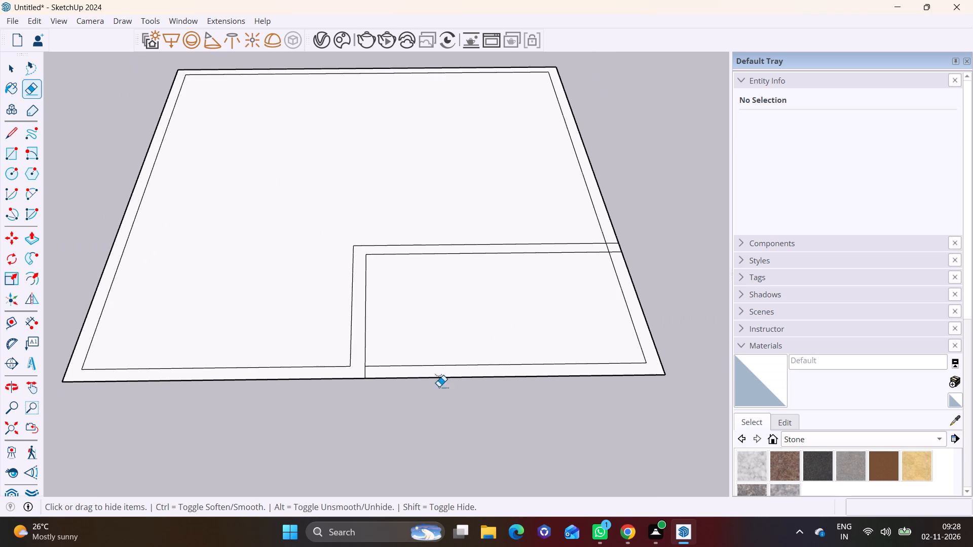
Erase the inner side-wall line between the two partition lines and the partition's outer line where it crosses the side wall.
shift+middle_drag(542, 299, 505, 370)
scroll(583, 355, up, 3)
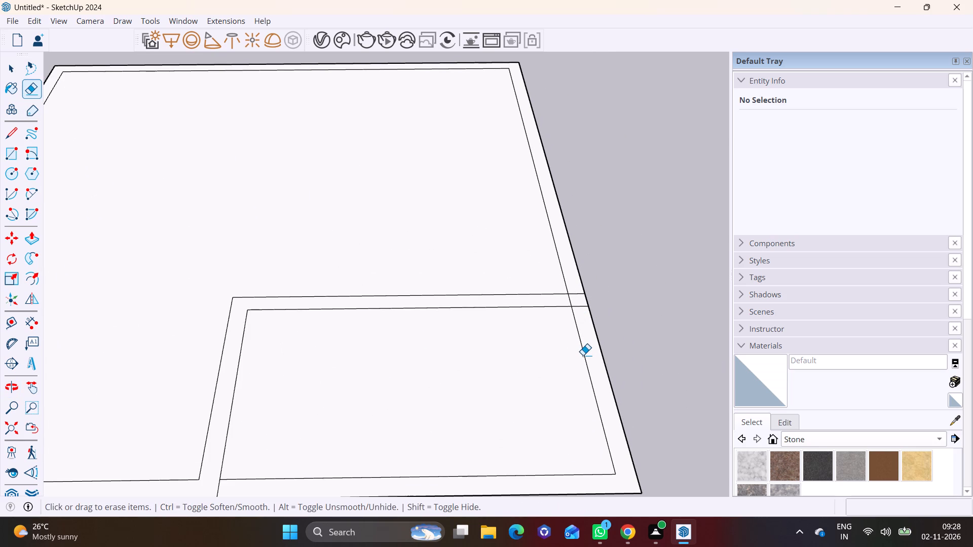
scroll(609, 237, up, 6)
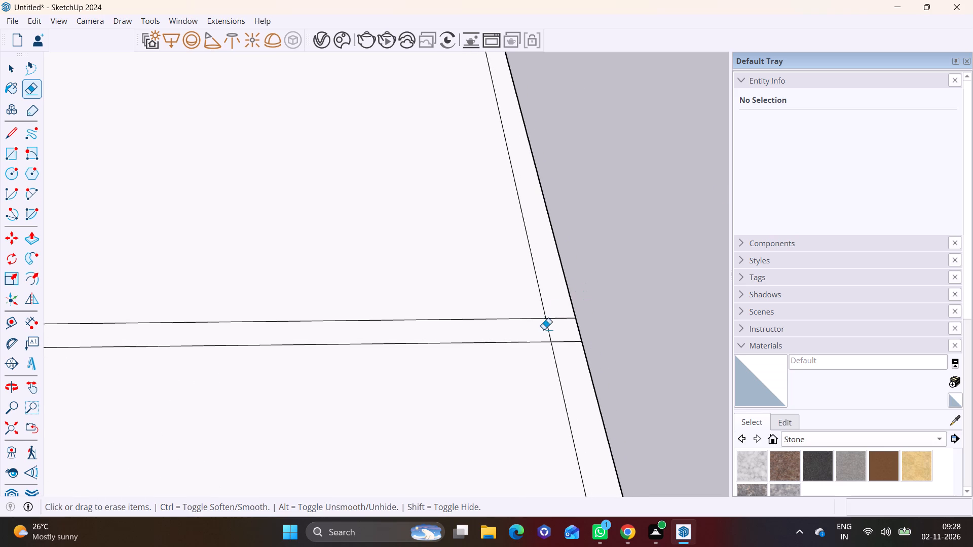
drag(543, 330, 559, 327)
drag(564, 328, 562, 304)
scroll(480, 330, down, 10)
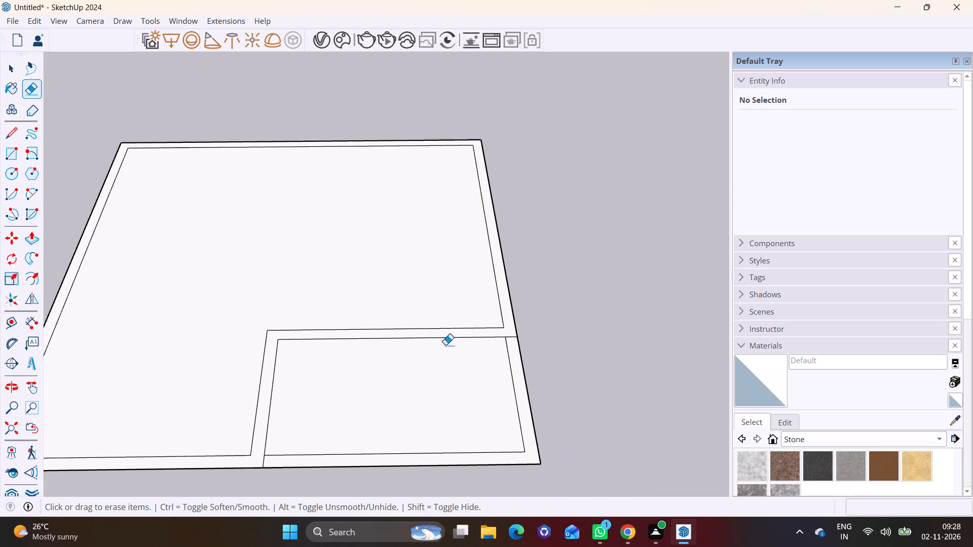
scroll(445, 345, down, 4)
shift+middle_drag(401, 339, 455, 310)
middle_drag(442, 335, 438, 355)
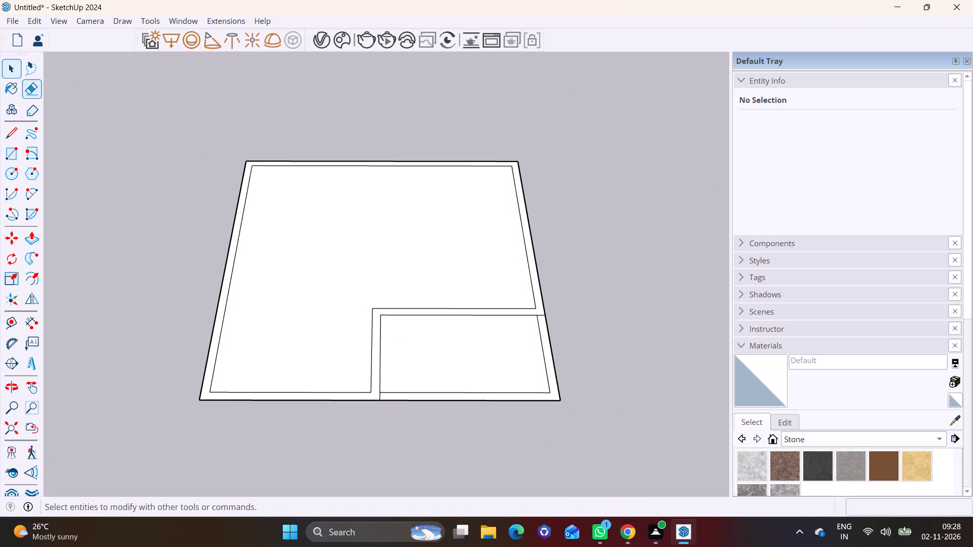
Examine how the partition joins the outer walls by selecting the wall face and then the whole plan, and clear the selection.
click(3, 70)
click(377, 357)
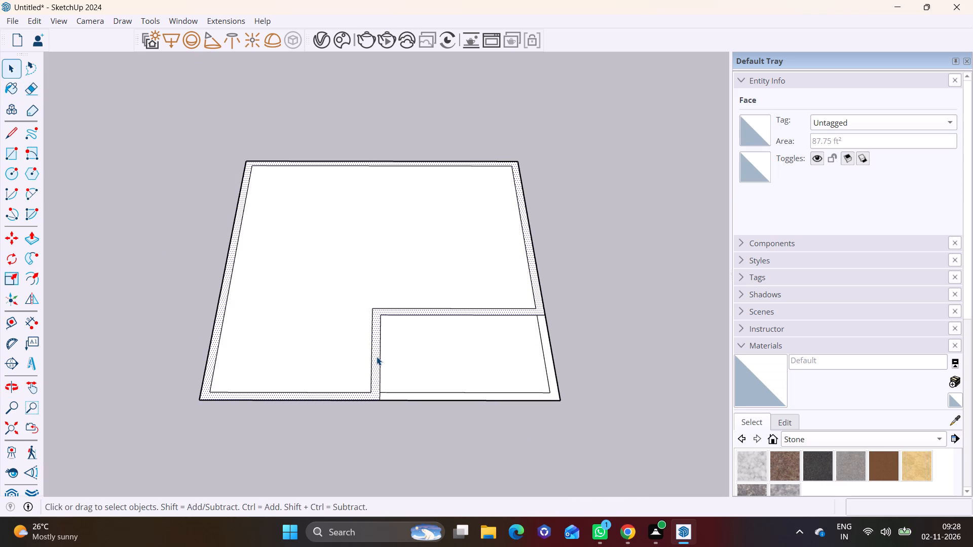
key(space)
click(585, 342)
shift+middle_drag(489, 342, 478, 338)
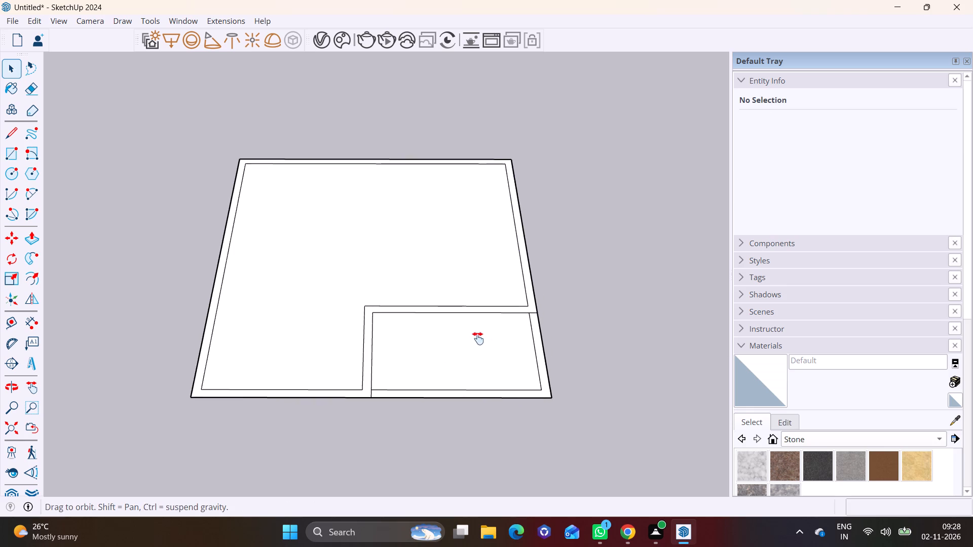
shift+middle_drag(478, 338, 473, 300)
middle_drag(514, 360, 510, 273)
shift+middle_drag(480, 267, 483, 278)
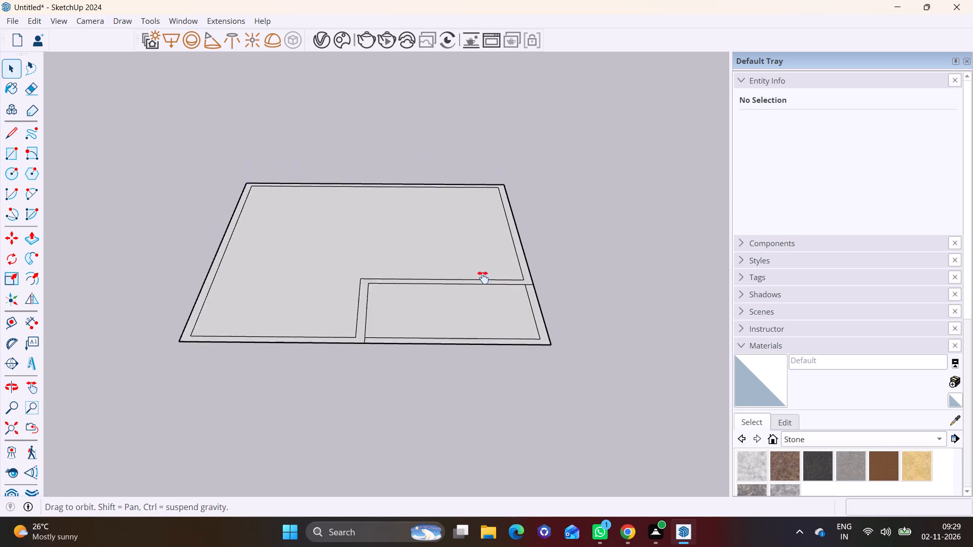
shift+middle_drag(483, 278, 501, 301)
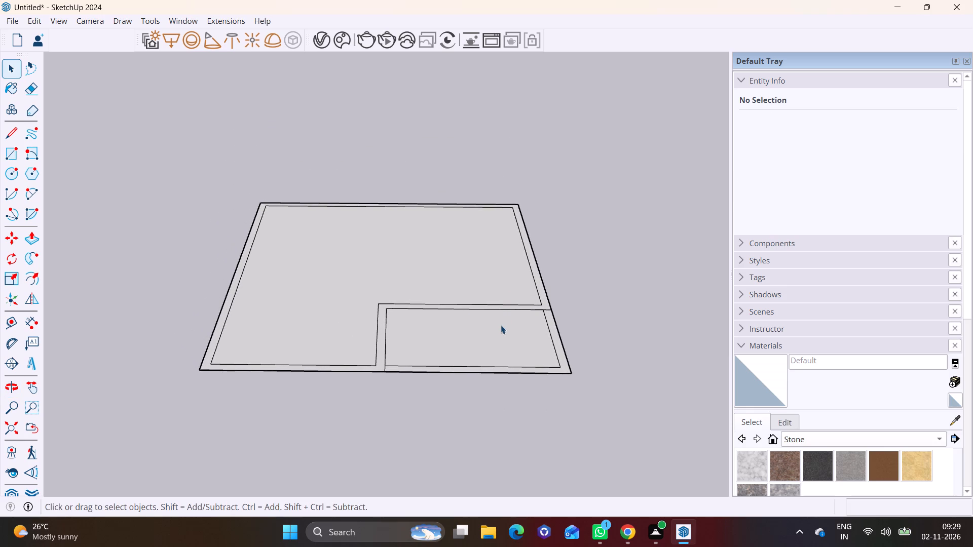
middle_drag(501, 325, 500, 376)
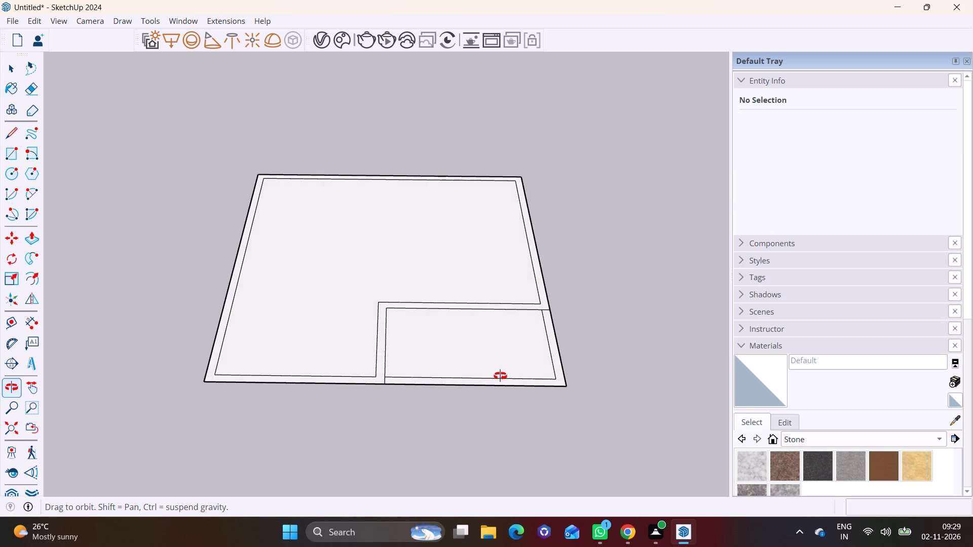
middle_drag(500, 376, 472, 351)
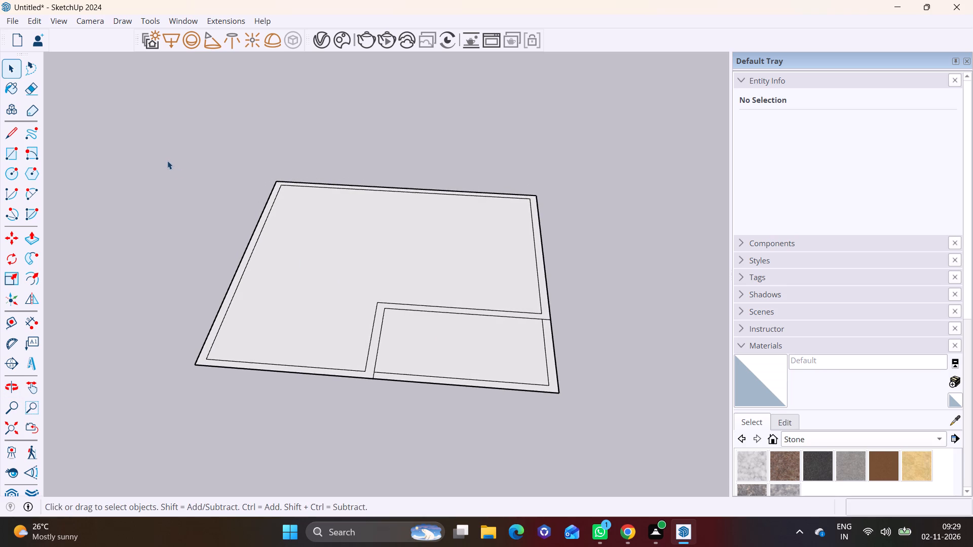
drag(115, 106, 614, 466)
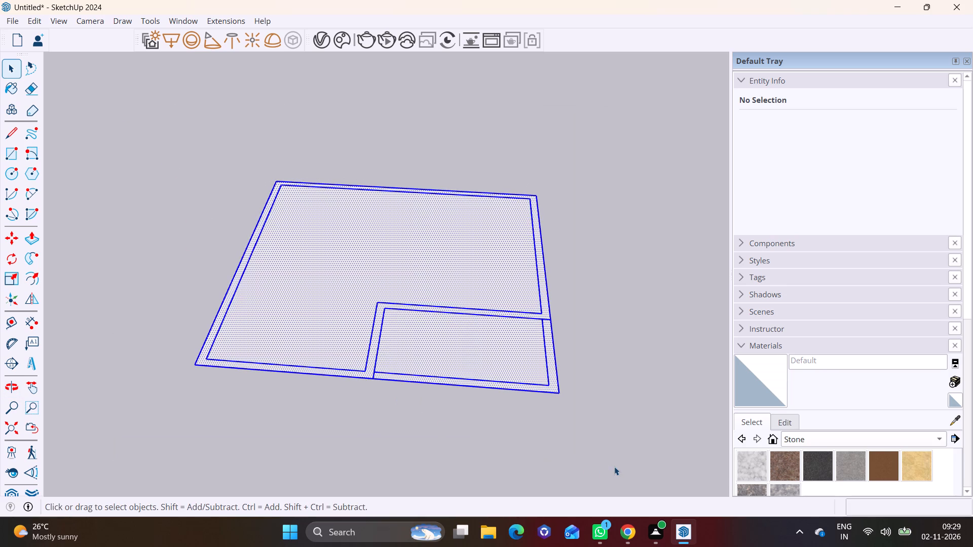
key(space)
click(464, 411)
Push/Pull the joined outer-wall and partition face up to a height of 10'.
click(377, 330)
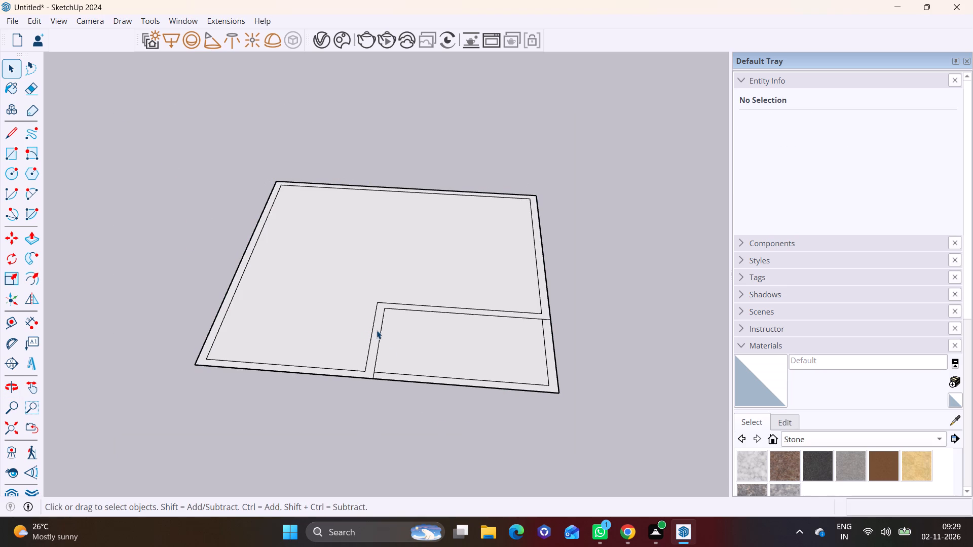
click(28, 232)
click(247, 347)
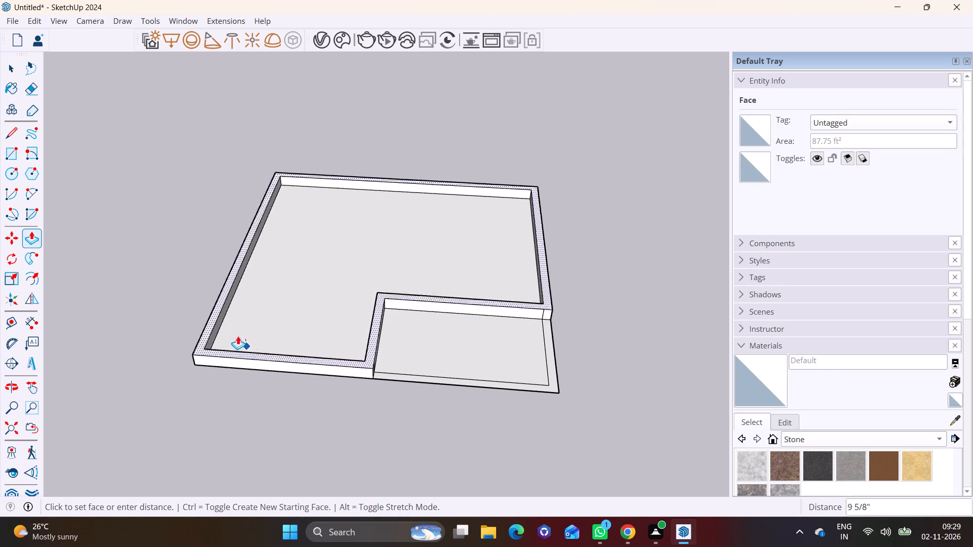
text(10')
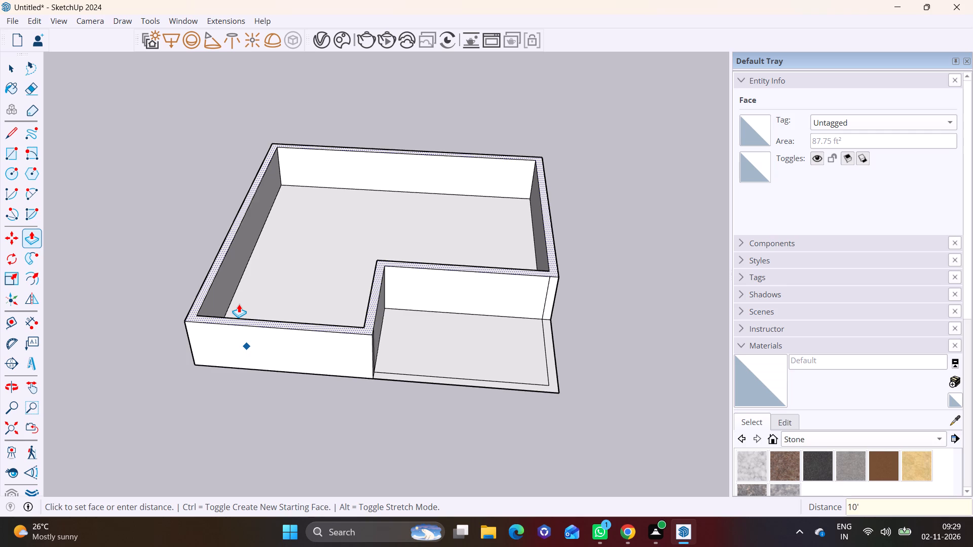
key(Return)
scroll(338, 370, down, 1)
key(space)
Draw a vertical rotated rectangle 30' long and 1' deep, hanging down from the underside's back edge.
middle_drag(599, 353, 672, 125)
middle_drag(455, 367, 430, 255)
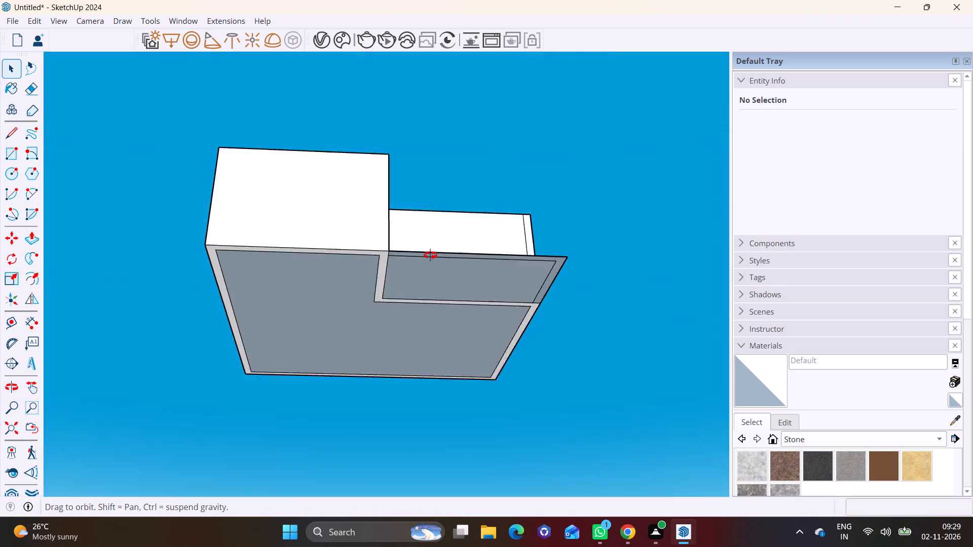
middle_drag(430, 255, 423, 170)
click(30, 154)
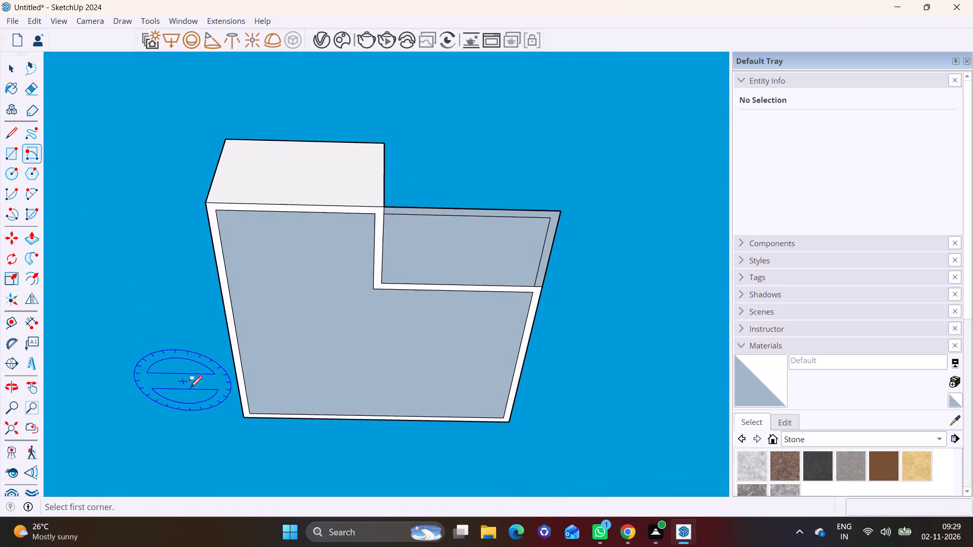
click(240, 415)
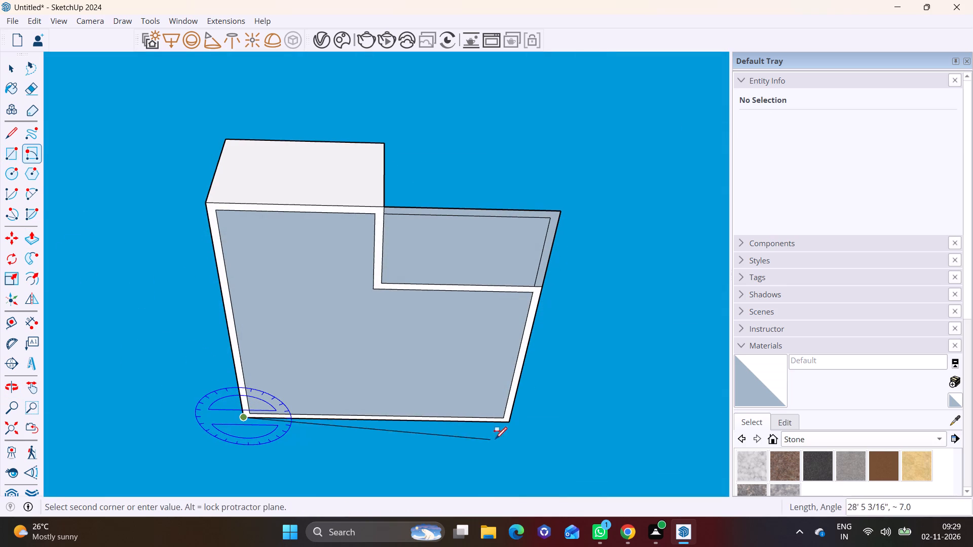
click(505, 423)
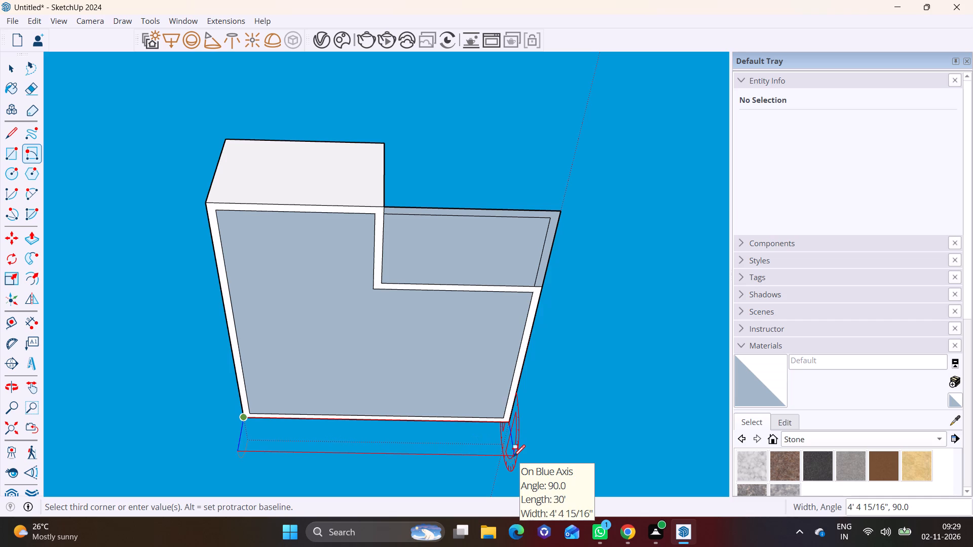
text(1')
key(Return)
key(space)
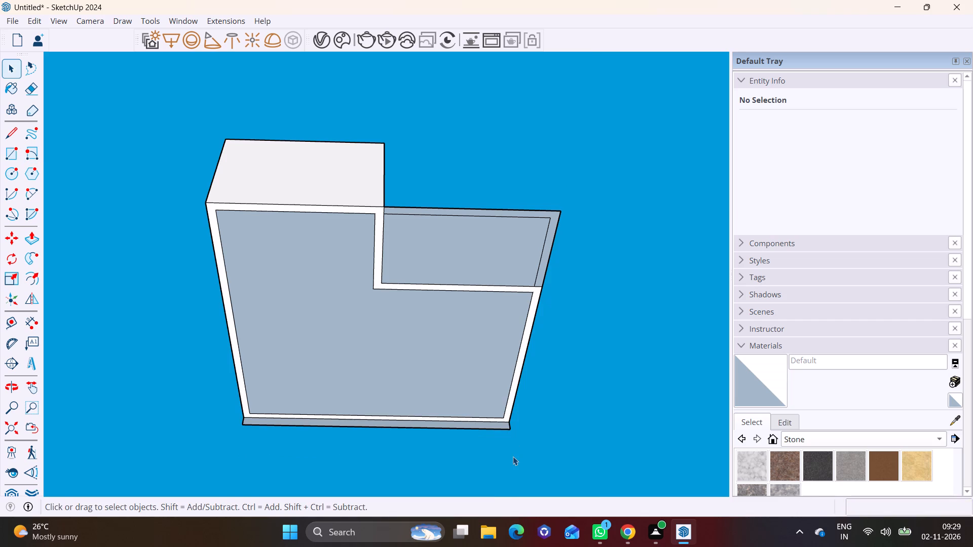
Group the face and edges of the 1' strip under the back edge.
scroll(513, 456, up, 3)
double_click(374, 417)
right_click(374, 417)
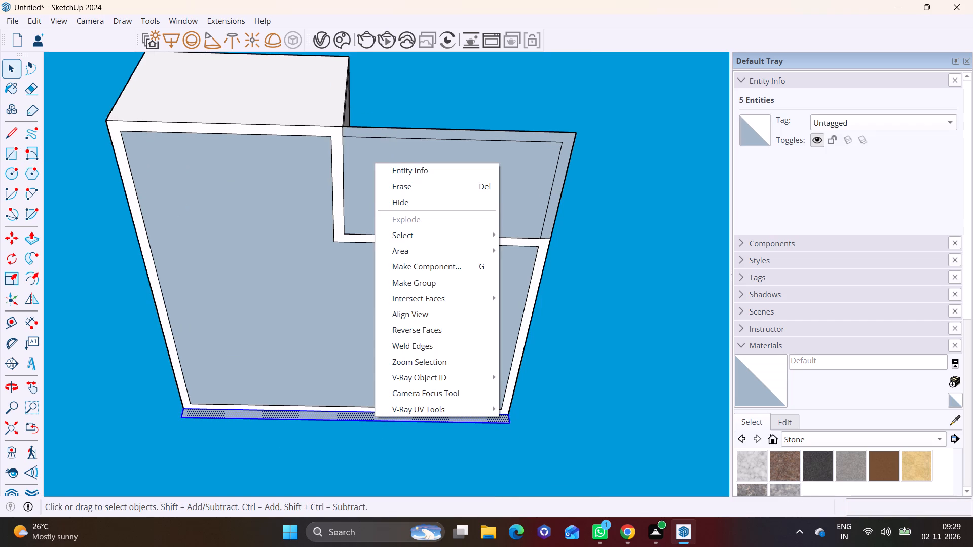
click(407, 281)
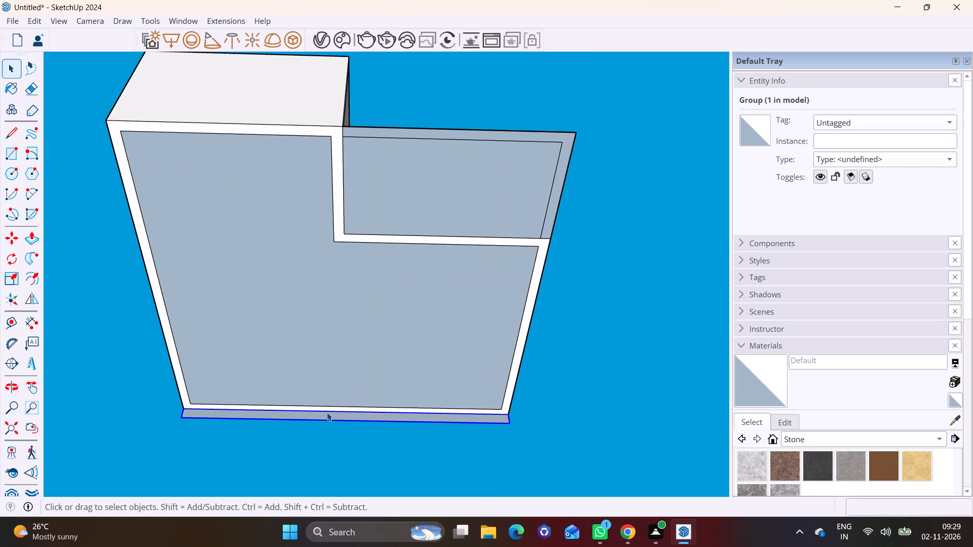
Inside the strip group, Push/Pull the face to the front edge of the plan, forming a slab beneath the whole base, and exit the group.
triple_click(326, 414)
click(321, 416)
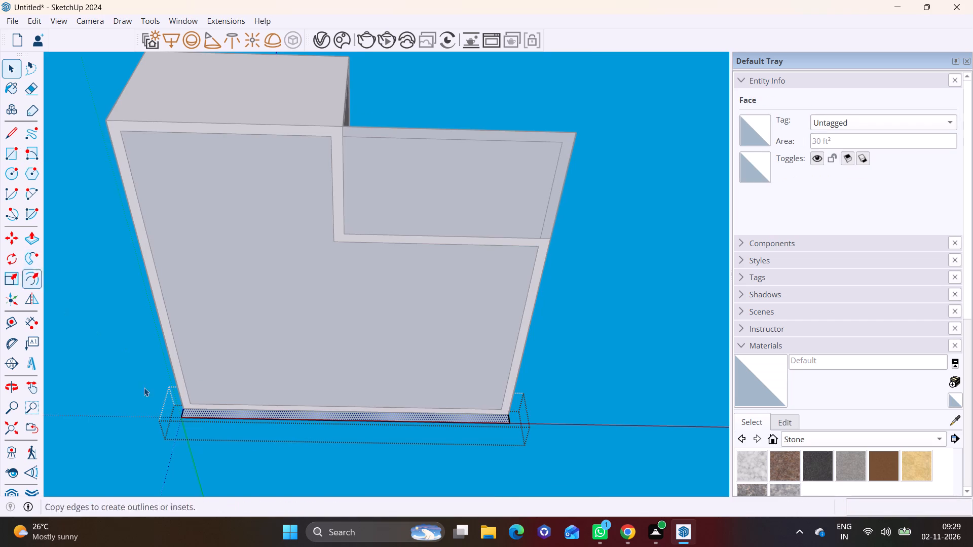
click(34, 230)
click(252, 413)
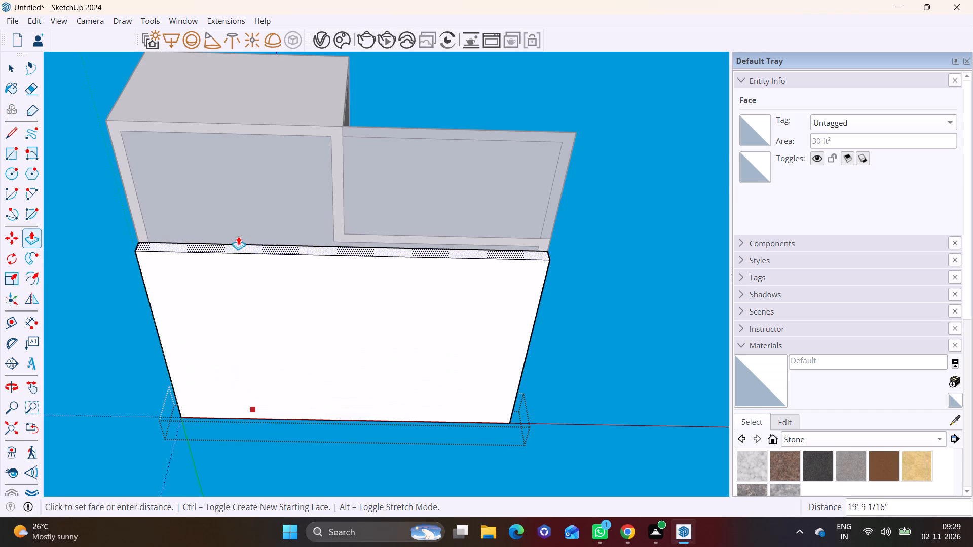
click(308, 123)
key(space)
click(586, 312)
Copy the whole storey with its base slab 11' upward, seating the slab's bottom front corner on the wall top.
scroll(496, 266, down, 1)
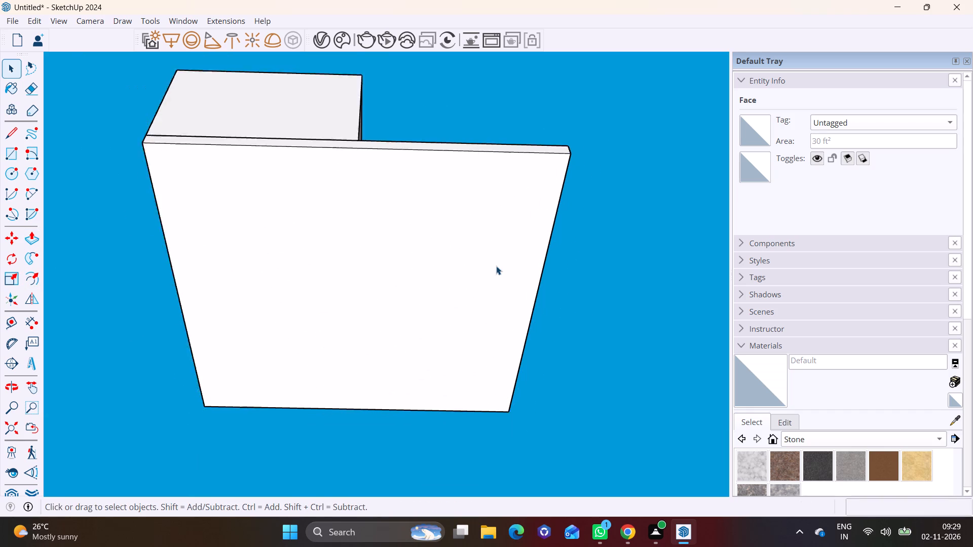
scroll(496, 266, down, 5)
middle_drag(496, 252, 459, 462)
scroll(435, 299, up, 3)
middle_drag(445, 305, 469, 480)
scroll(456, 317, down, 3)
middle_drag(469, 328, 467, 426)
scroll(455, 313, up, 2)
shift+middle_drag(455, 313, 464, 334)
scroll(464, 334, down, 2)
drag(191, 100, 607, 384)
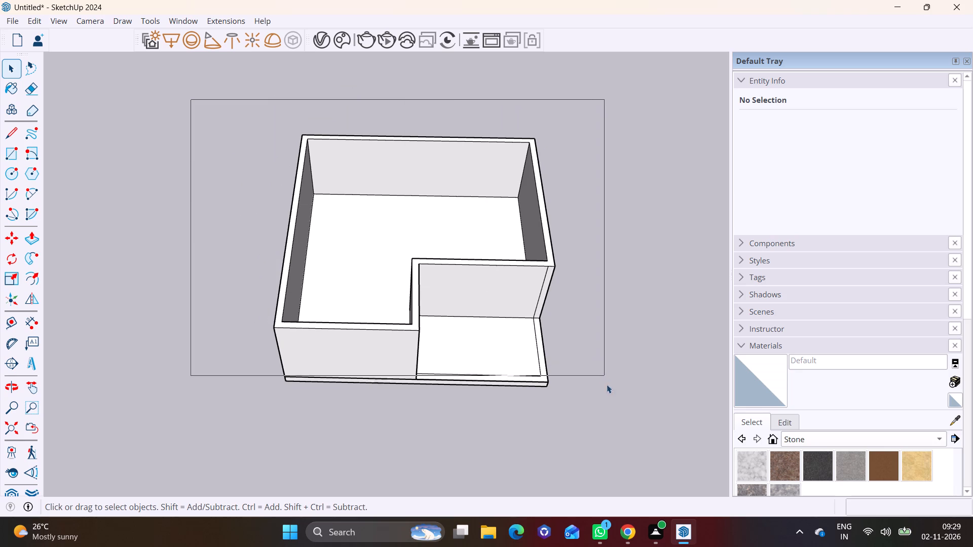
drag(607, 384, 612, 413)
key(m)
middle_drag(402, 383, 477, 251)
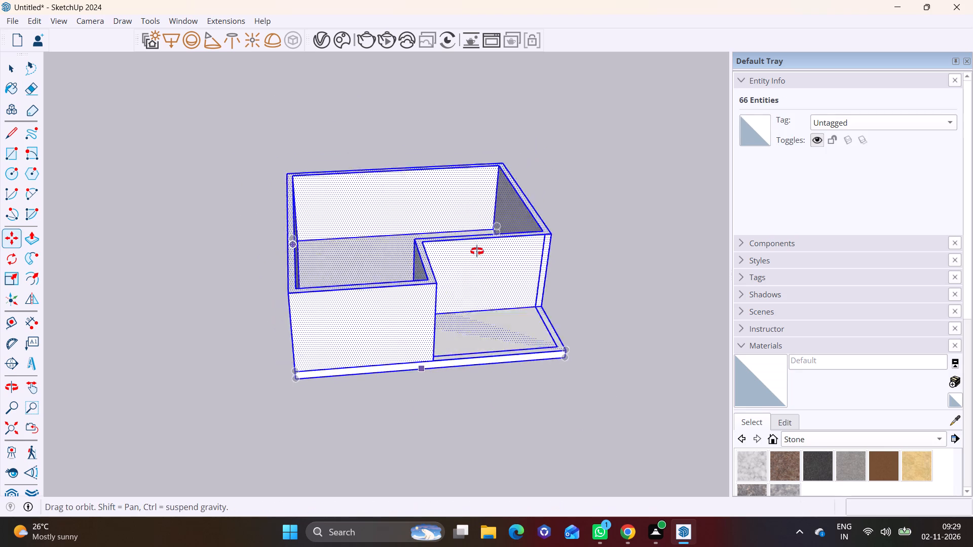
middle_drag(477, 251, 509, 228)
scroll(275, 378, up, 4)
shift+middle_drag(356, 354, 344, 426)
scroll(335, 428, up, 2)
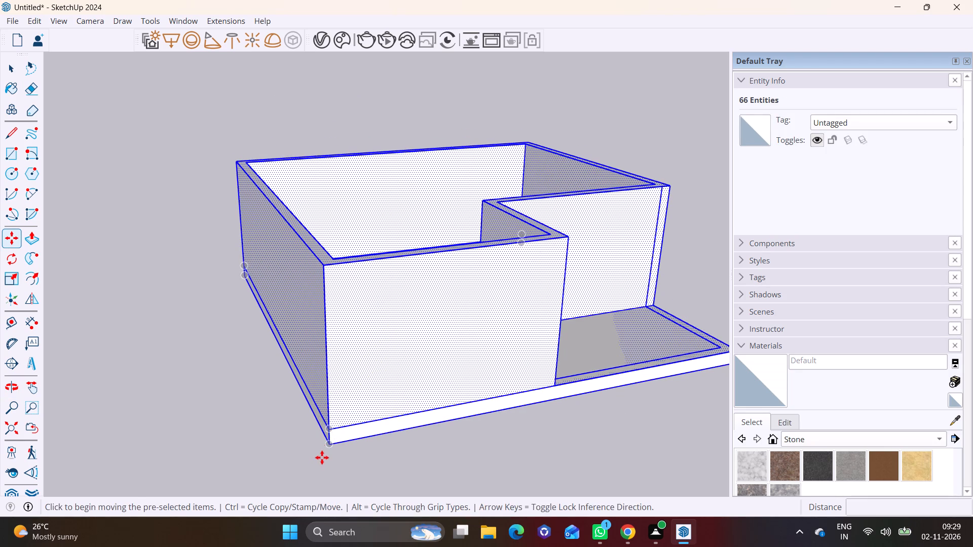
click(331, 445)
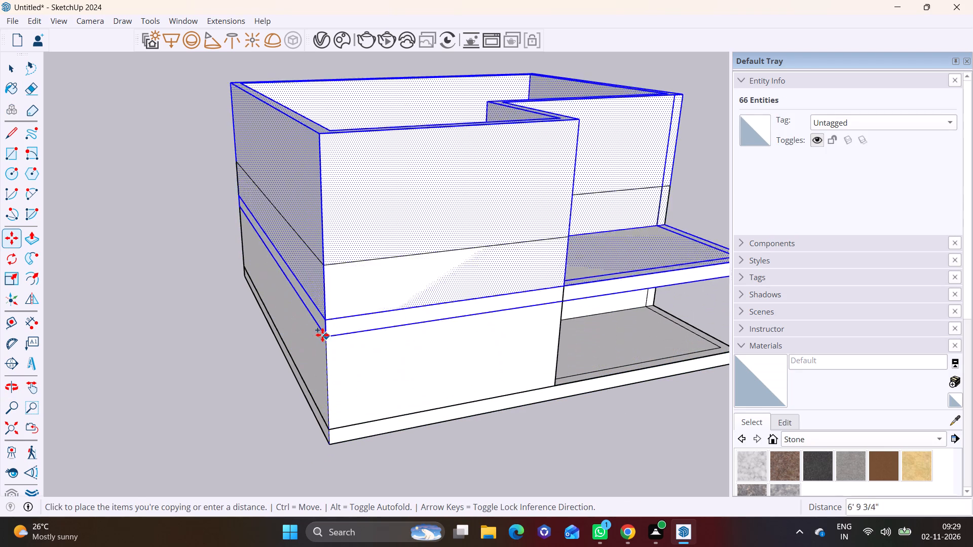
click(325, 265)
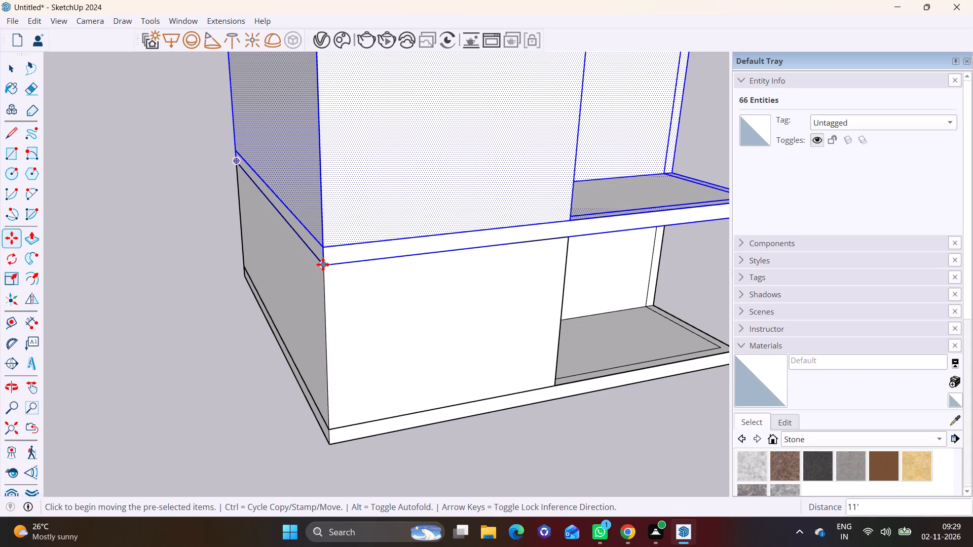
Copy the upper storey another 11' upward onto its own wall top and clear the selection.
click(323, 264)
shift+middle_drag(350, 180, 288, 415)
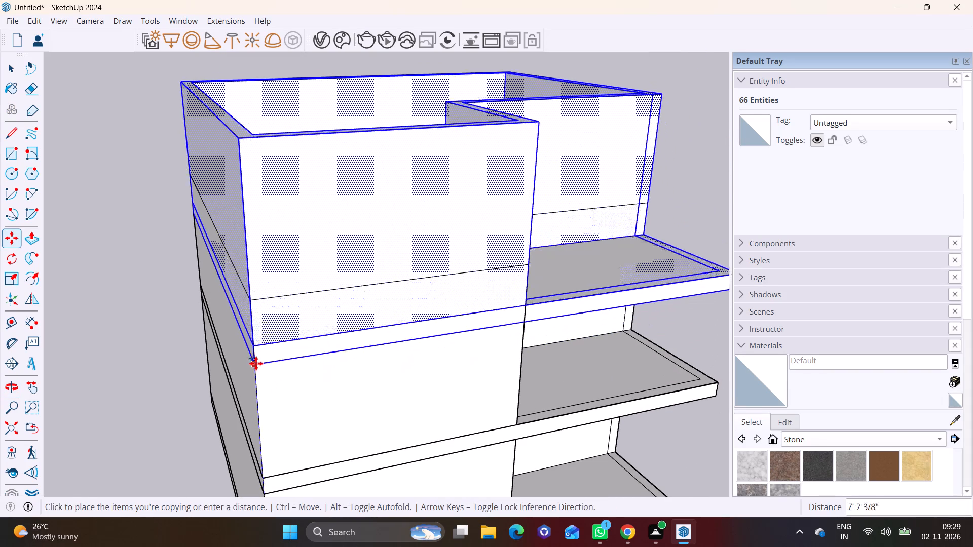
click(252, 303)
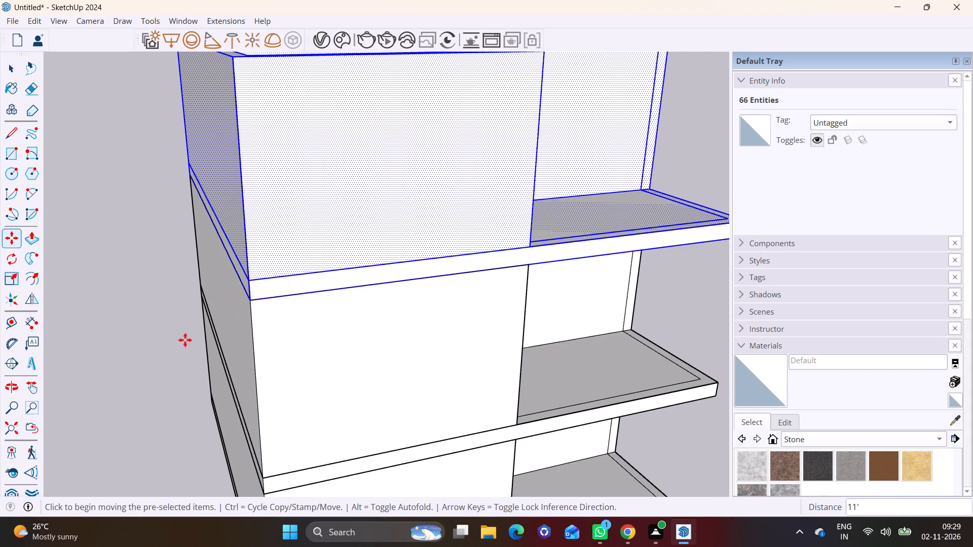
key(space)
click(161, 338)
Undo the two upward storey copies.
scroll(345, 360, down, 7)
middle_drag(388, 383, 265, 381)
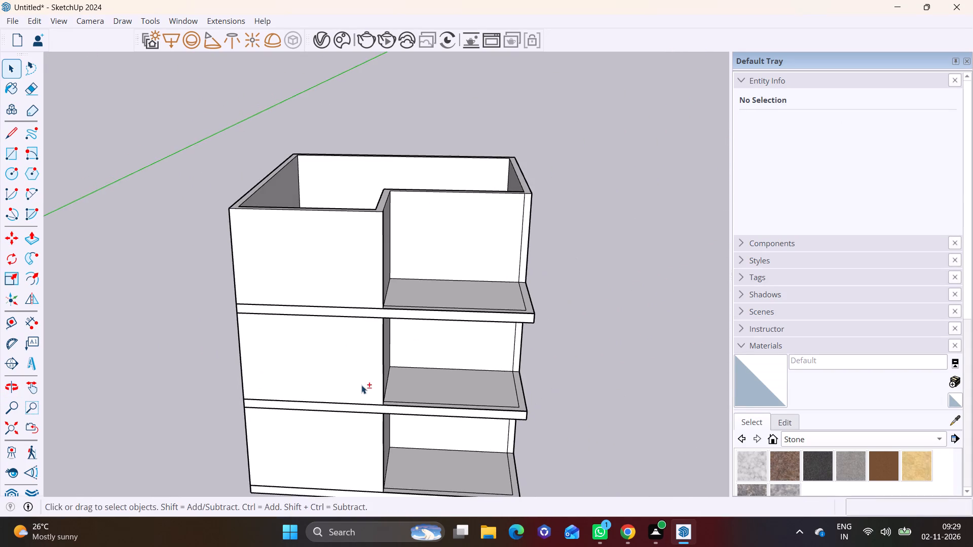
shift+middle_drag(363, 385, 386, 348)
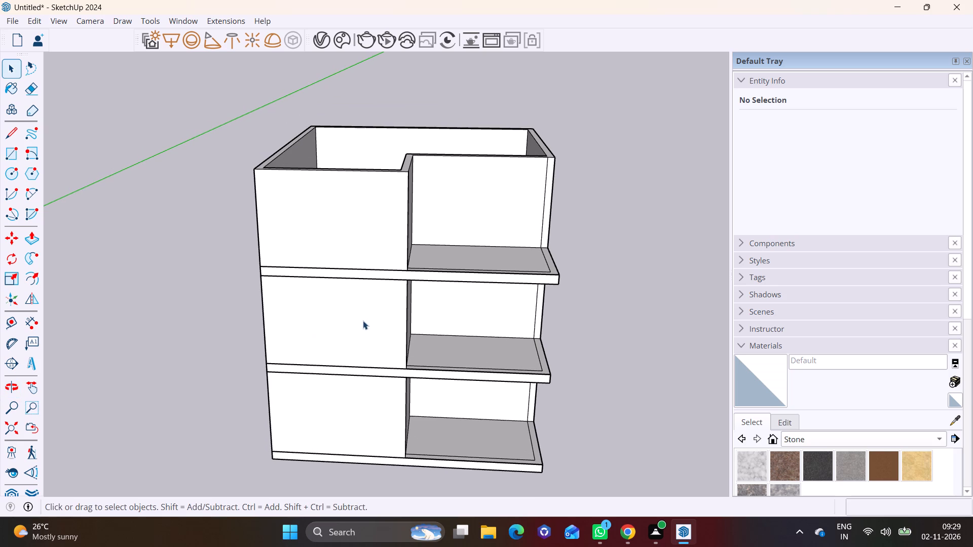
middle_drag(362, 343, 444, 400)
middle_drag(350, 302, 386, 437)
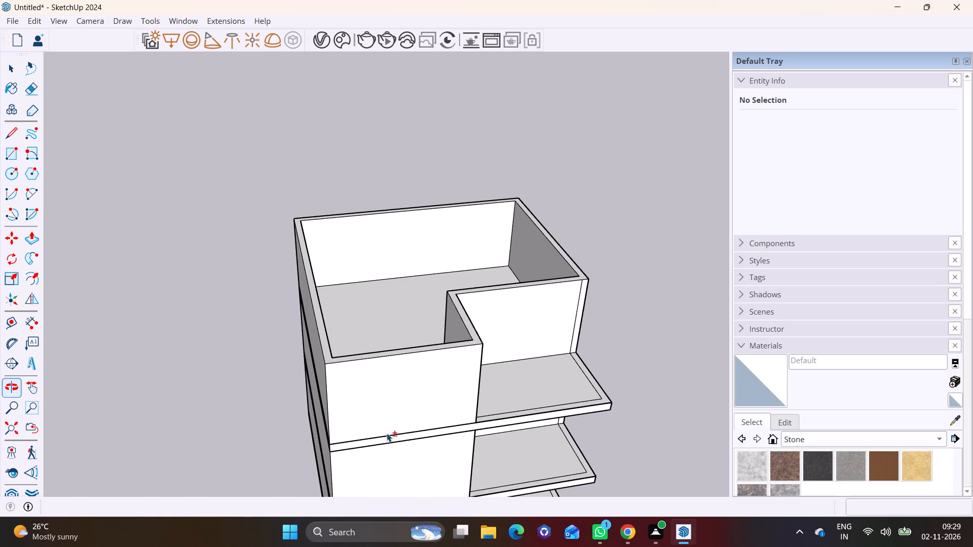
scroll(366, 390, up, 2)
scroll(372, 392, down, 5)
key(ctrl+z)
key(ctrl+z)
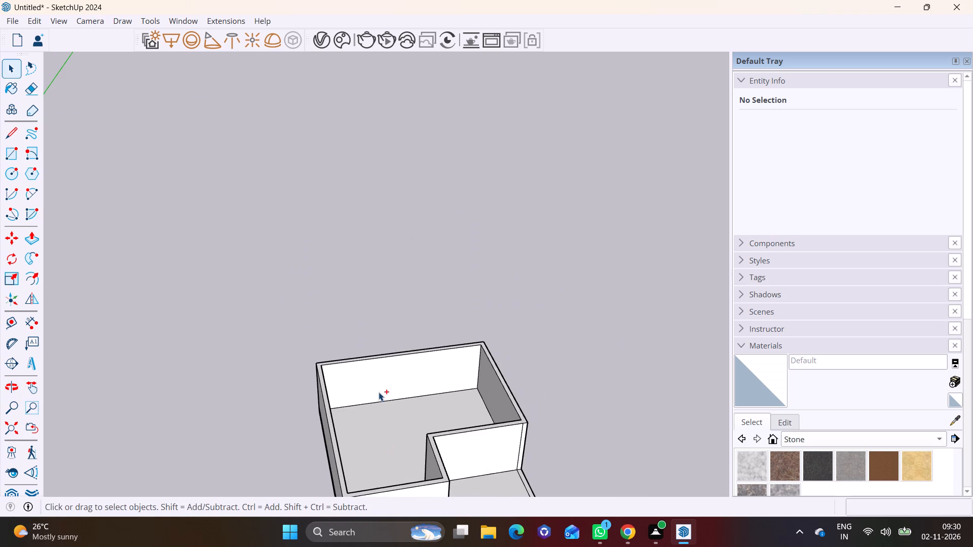
Copy the whole storey with its base slab upward three times at 11' intervals, stacking each copy on the walls below.
scroll(379, 392, down, 3)
shift+middle_drag(385, 395, 381, 325)
drag(250, 231, 602, 523)
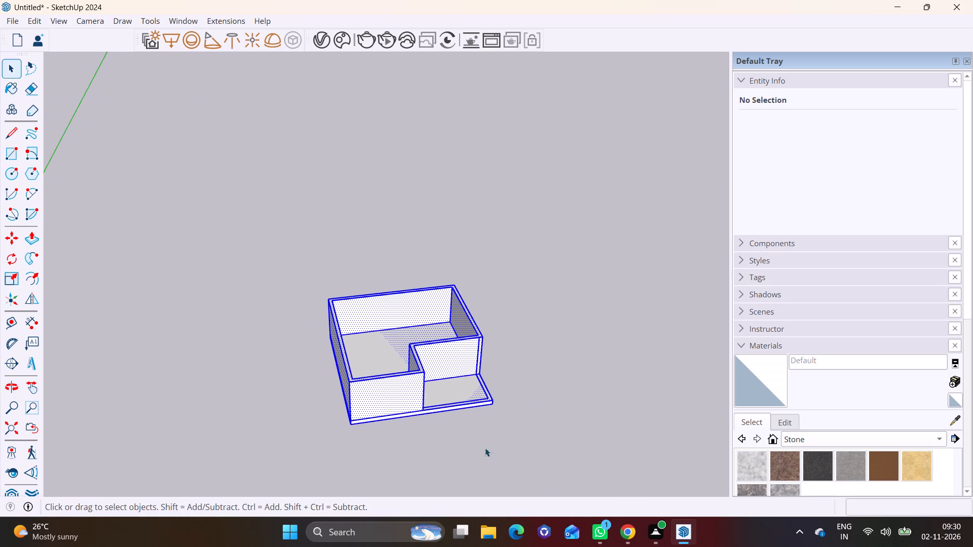
key(m)
scroll(400, 437, up, 7)
click(324, 421)
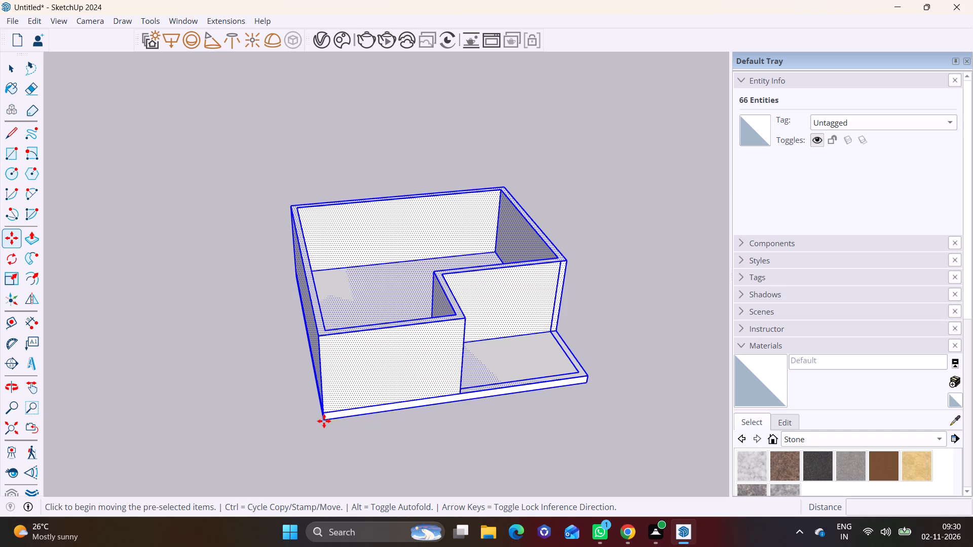
click(323, 334)
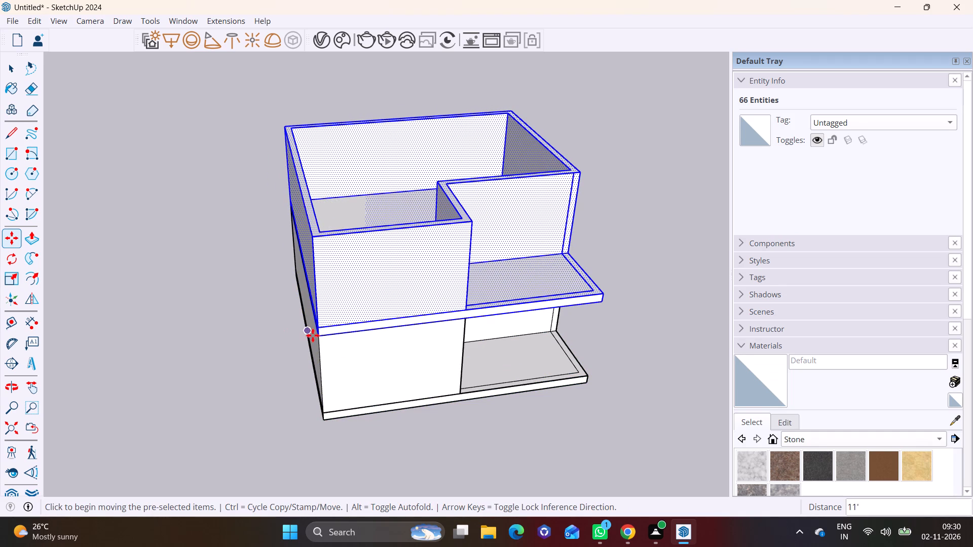
click(318, 334)
click(318, 235)
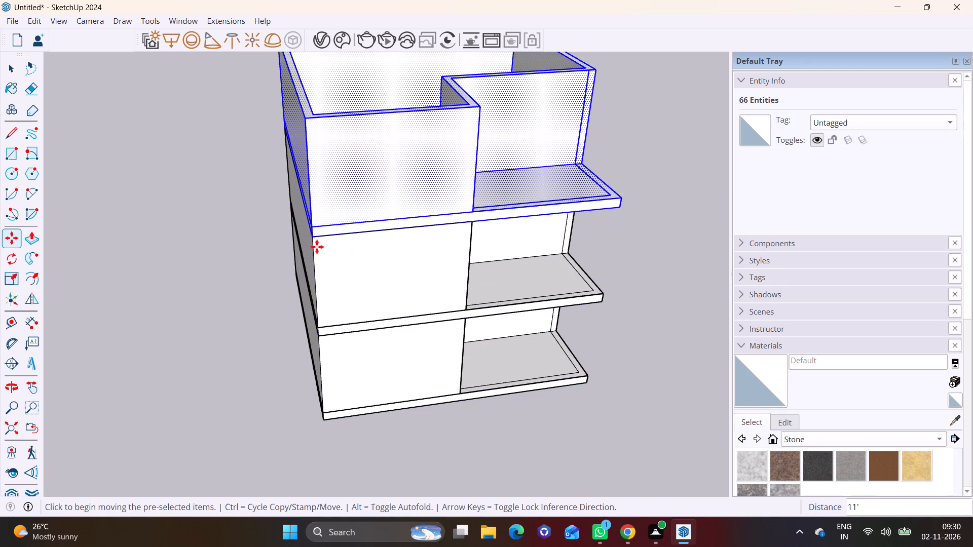
shift+middle_drag(331, 257, 321, 436)
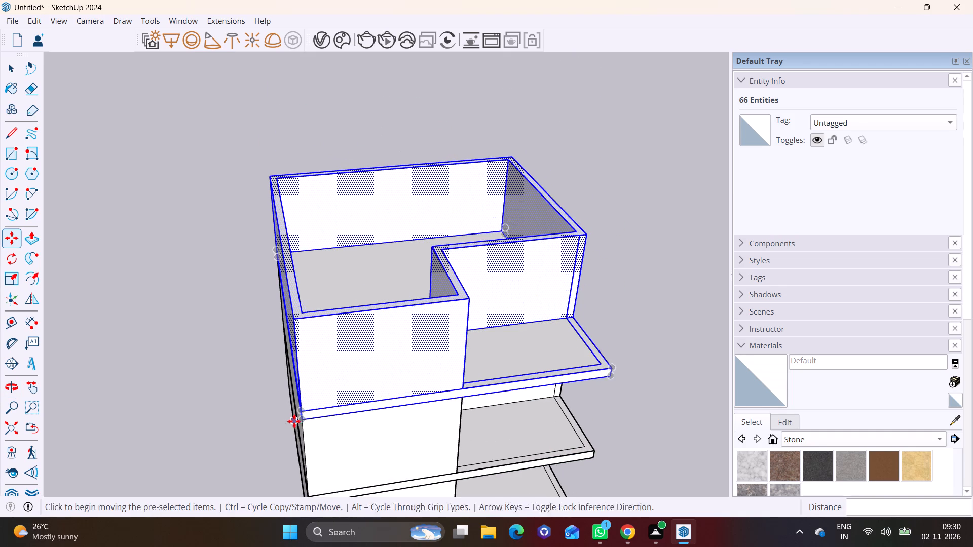
click(302, 419)
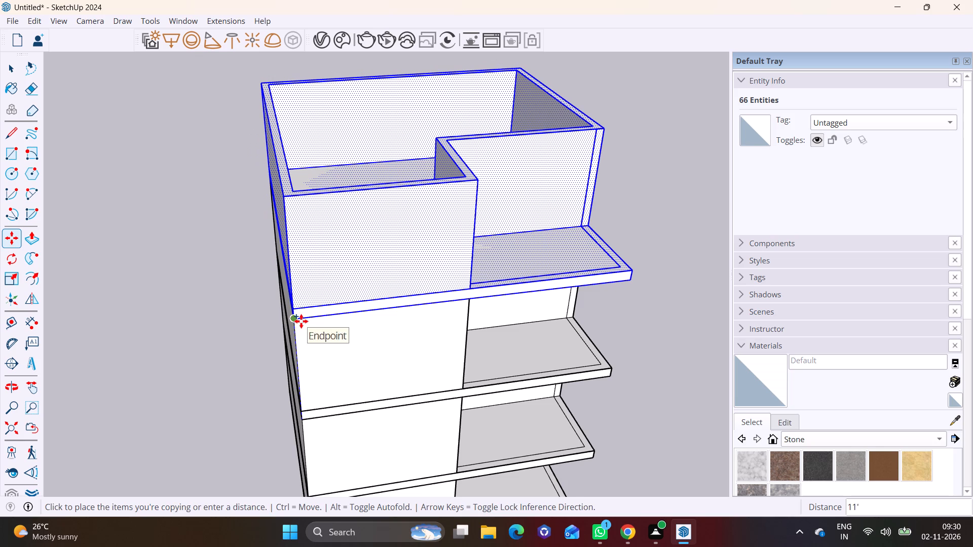
click(301, 321)
key(space)
click(231, 341)
Examine the front facade and slab edges of the stacked storeys.
scroll(238, 286, down, 10)
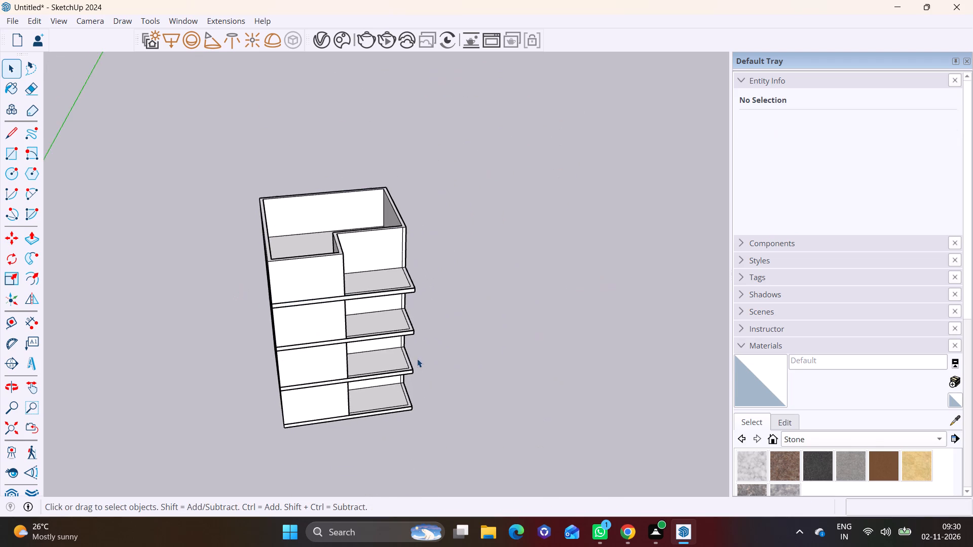
middle_drag(427, 356, 413, 263)
middle_drag(425, 380, 397, 314)
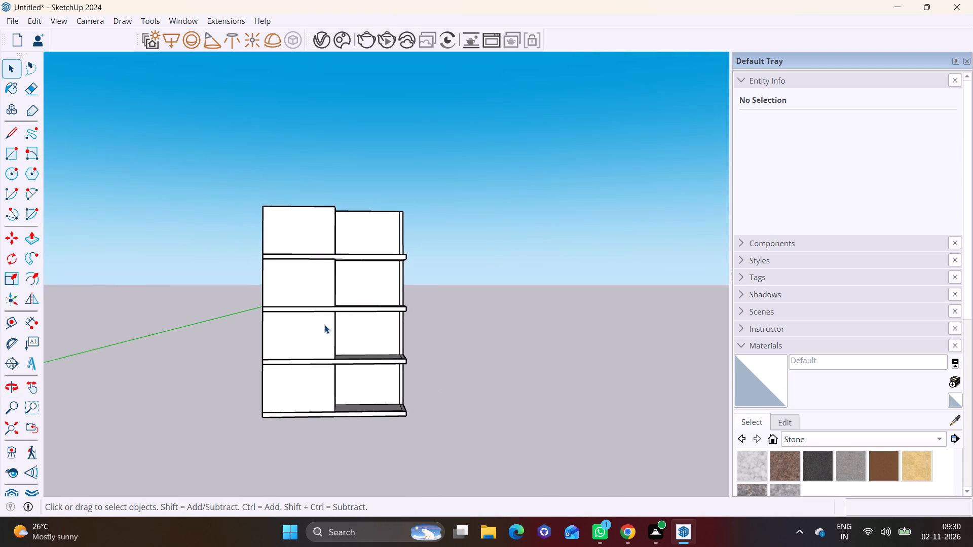
scroll(324, 325, up, 3)
shift+middle_drag(377, 351, 501, 325)
middle_drag(463, 358, 421, 353)
scroll(465, 356, up, 3)
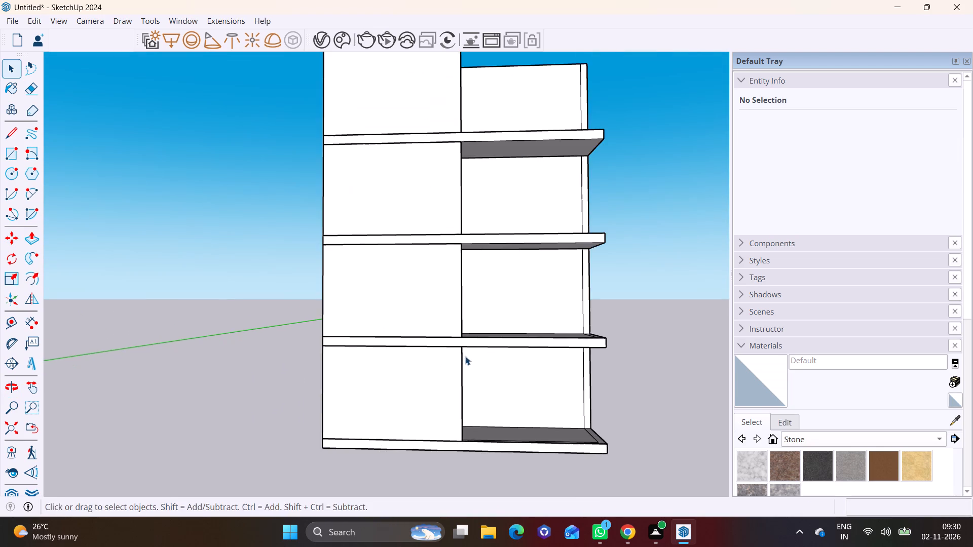
shift+middle_drag(457, 346, 412, 371)
middle_drag(479, 387, 475, 387)
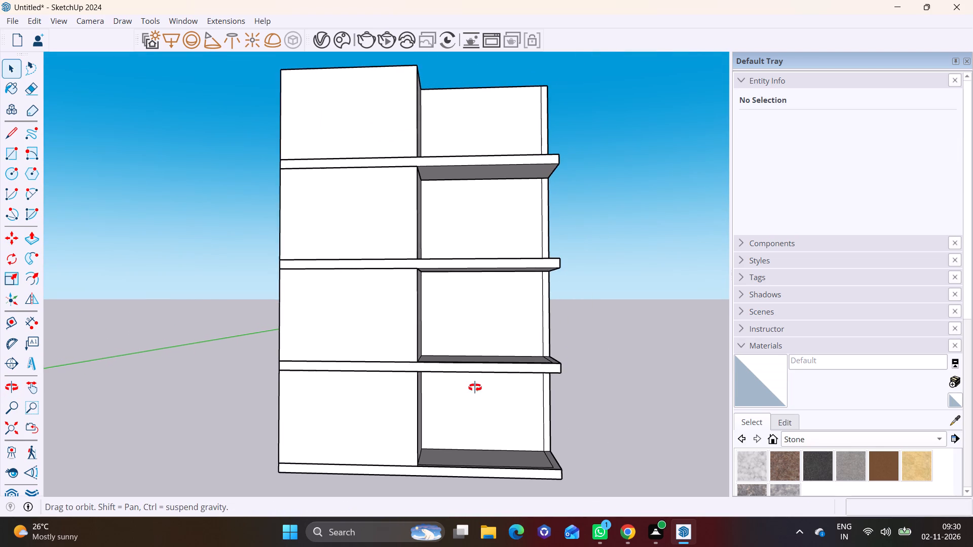
middle_drag(475, 387, 495, 392)
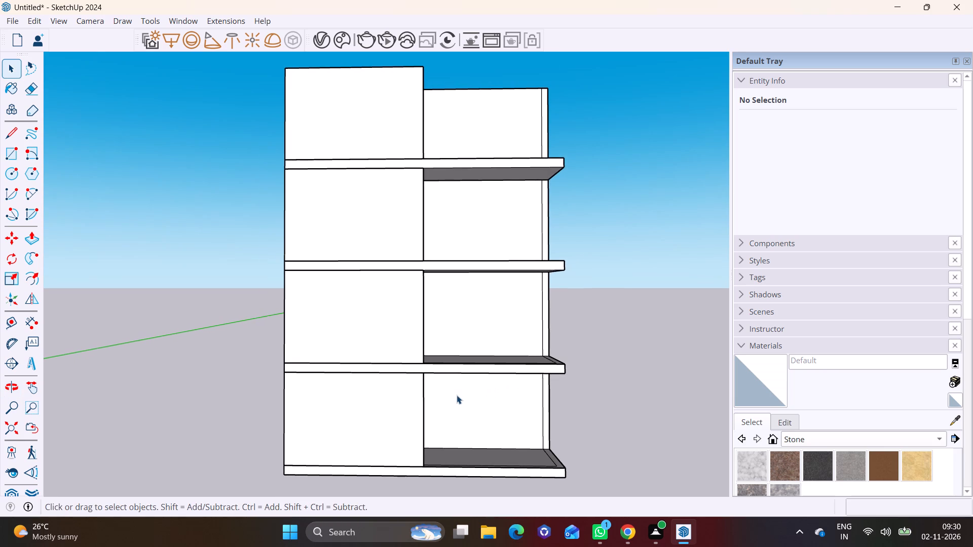
Draw a rectangle about 15'7" by 1' on the second storey slab's front edge, ending just past the solid wall's corner.
scroll(457, 395, up, 1)
middle_drag(461, 394, 453, 342)
scroll(423, 332, up, 2)
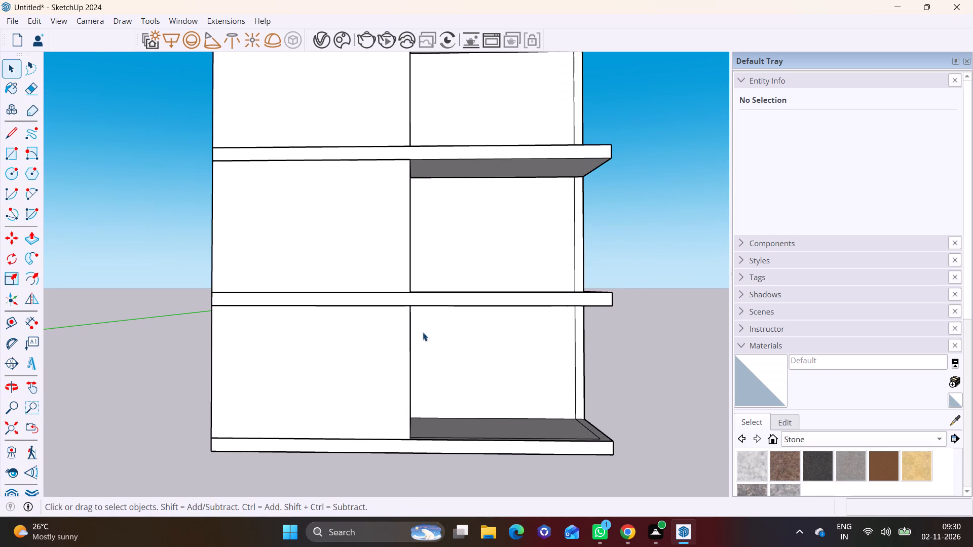
scroll(423, 332, up, 1)
shift+middle_drag(422, 334, 420, 321)
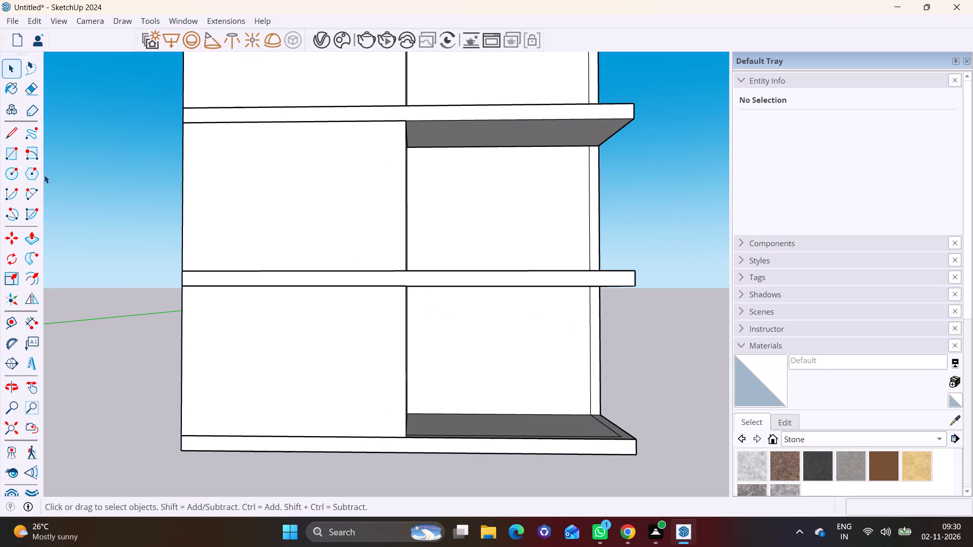
click(19, 155)
click(183, 269)
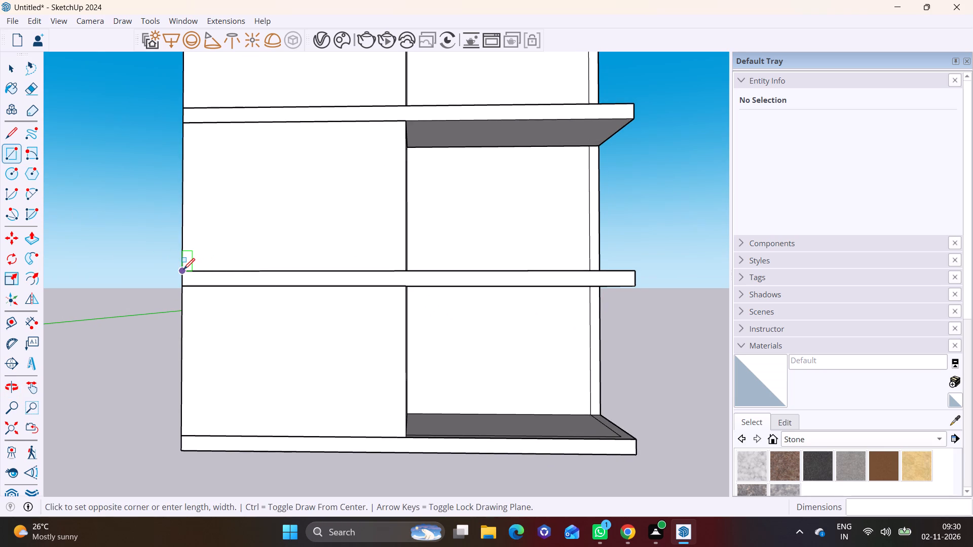
click(415, 287)
key(space)
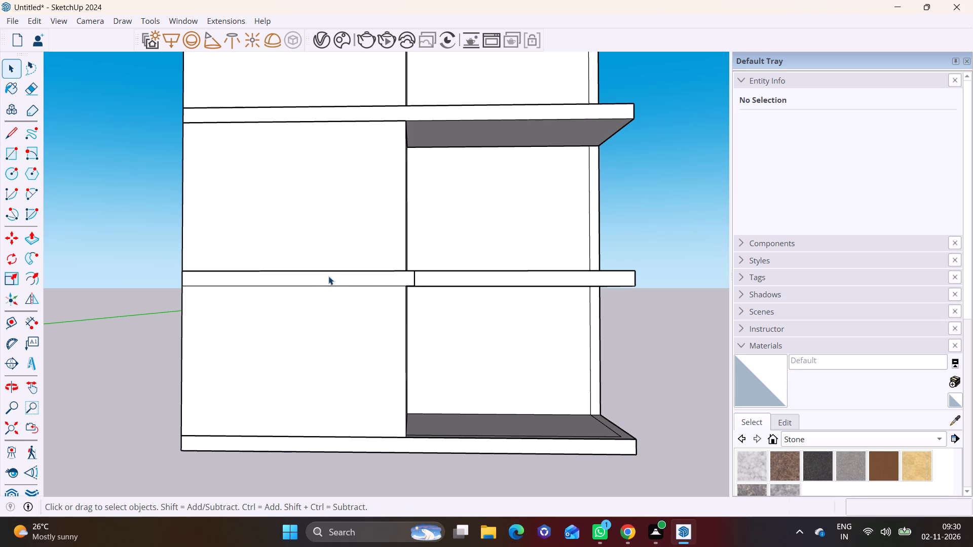
Push/Pull the slab-edge rectangle outward from the facade by about 6 13/16".
click(331, 273)
click(331, 279)
click(38, 240)
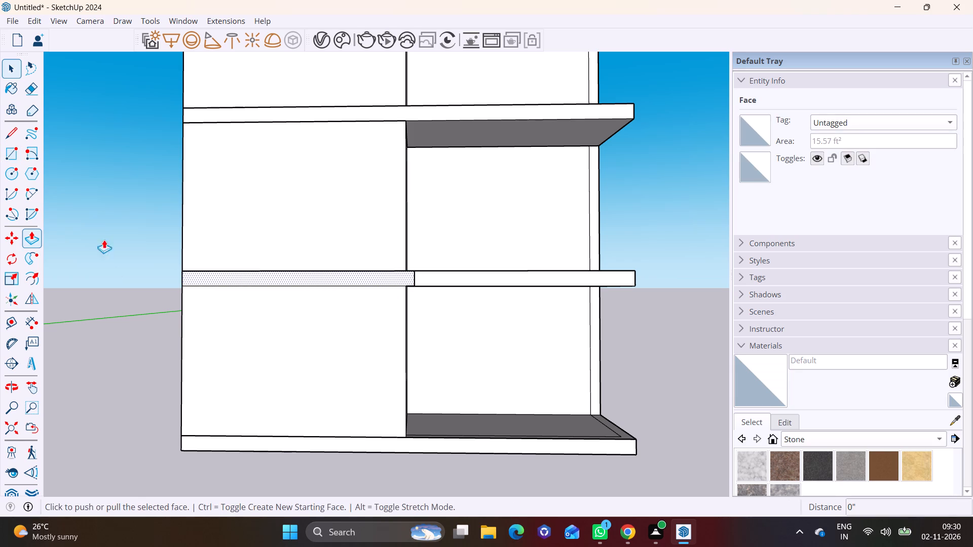
click(210, 268)
click(207, 269)
middle_drag(327, 292, 264, 324)
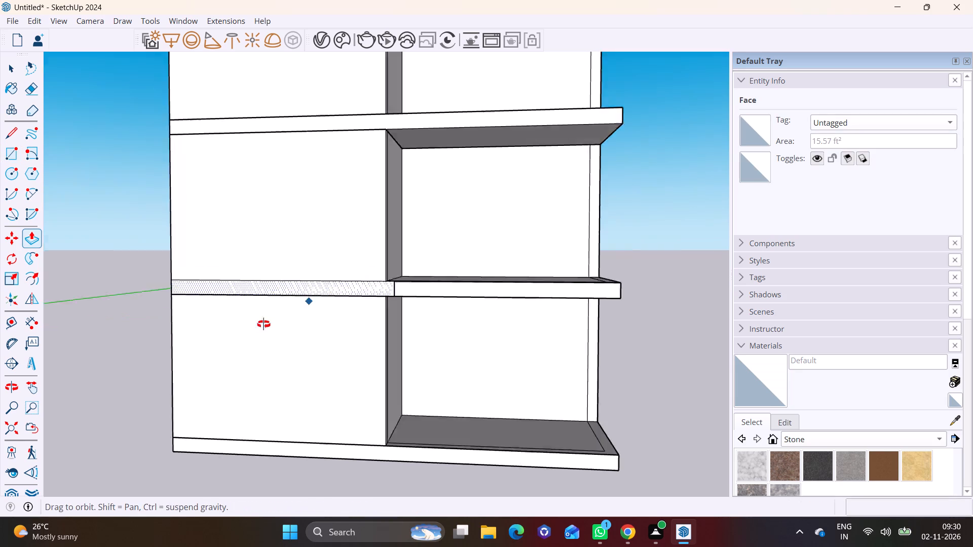
middle_drag(264, 324, 142, 384)
click(247, 314)
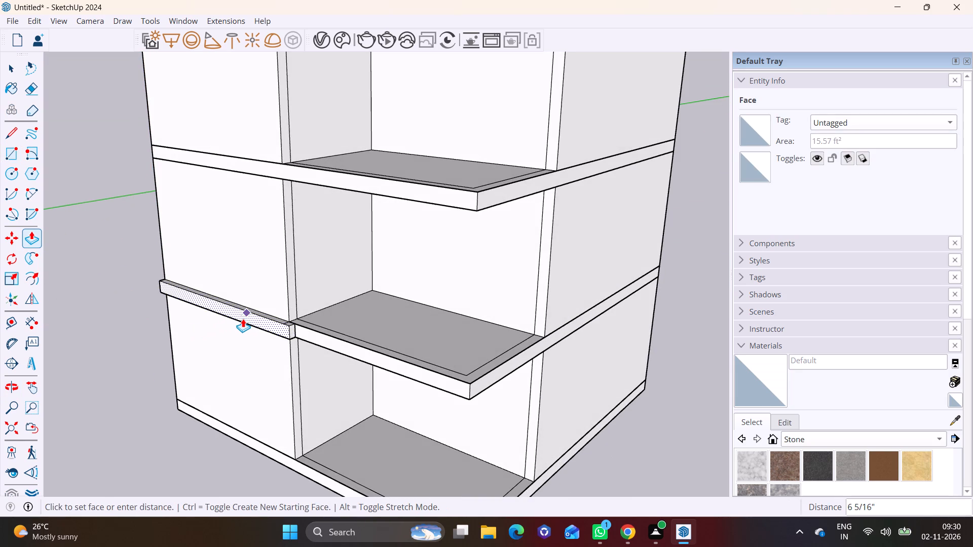
click(242, 319)
scroll(277, 329, up, 7)
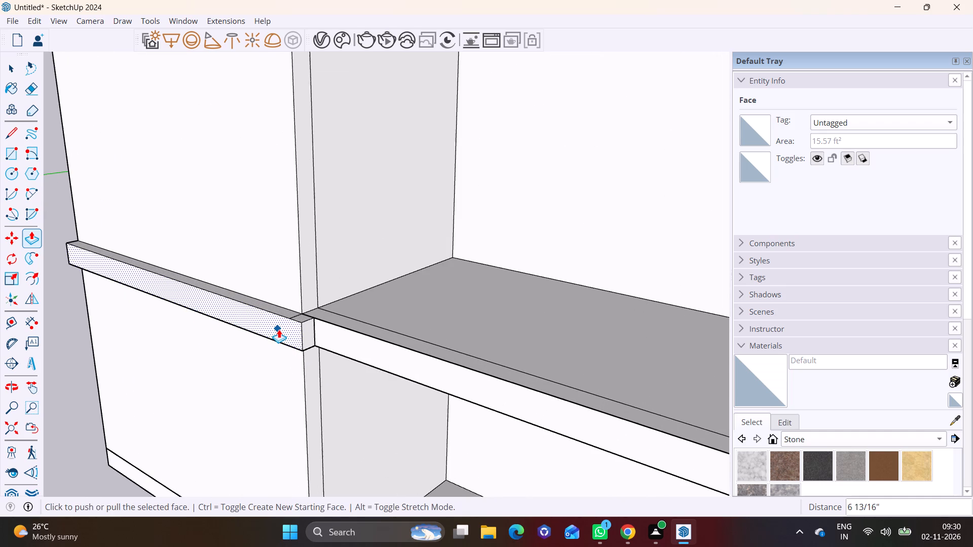
key(space)
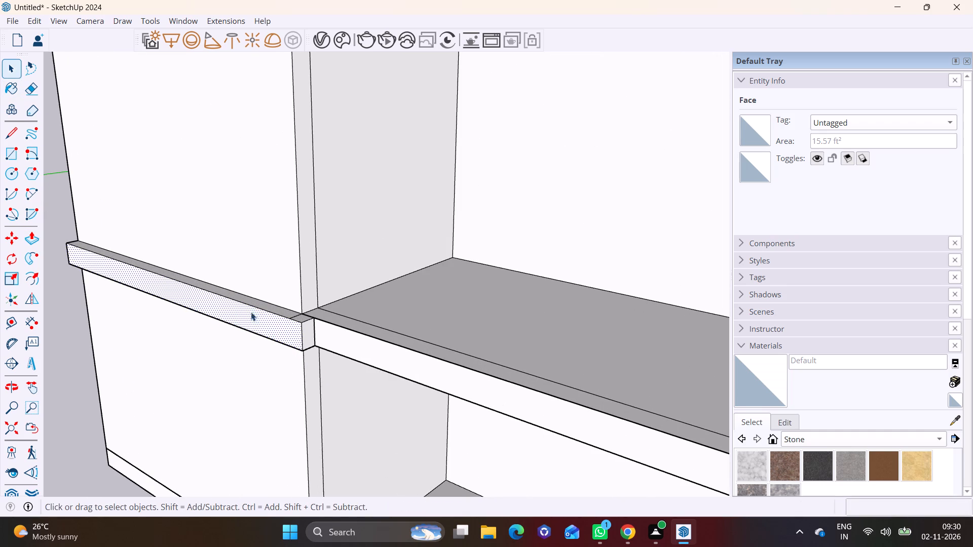
Push/Pull the projecting band's end face about 14'5" along the slab front to the balcony's outer corner.
click(309, 332)
click(32, 232)
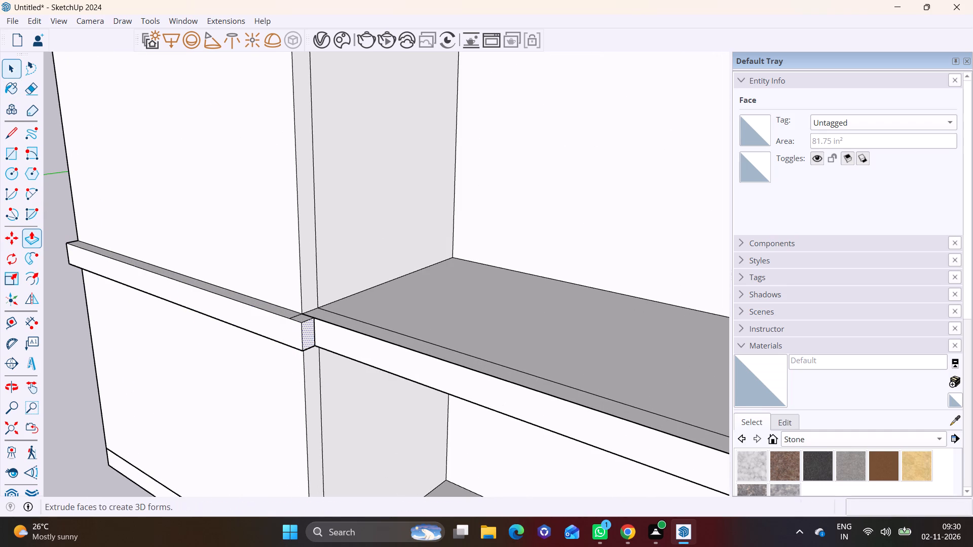
click(309, 332)
scroll(444, 366, down, 7)
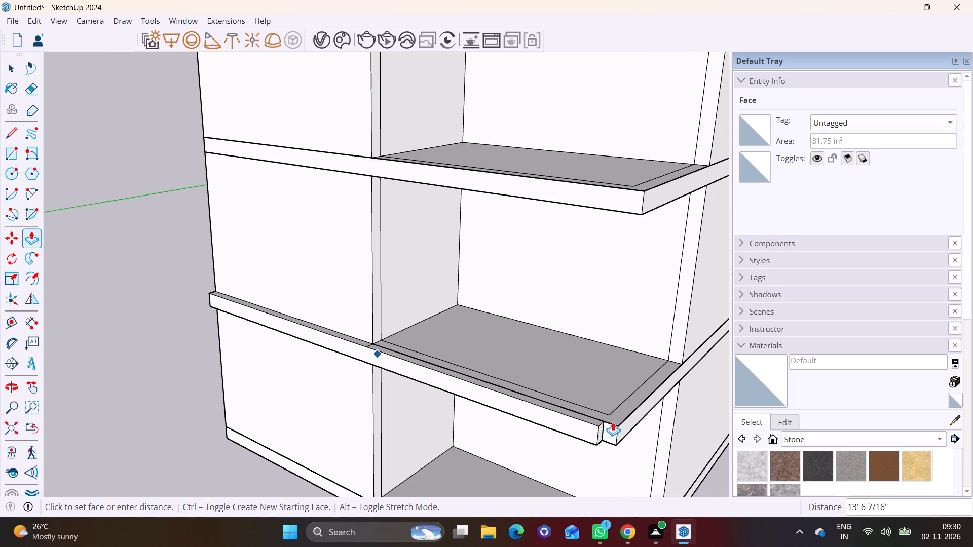
click(635, 409)
Draw a line about 6 13/16" long across the projecting band's underside, just in from its solid-wall end.
middle_drag(619, 416, 548, 337)
middle_drag(484, 339, 587, 139)
scroll(137, 263, up, 3)
middle_drag(148, 280, 243, 172)
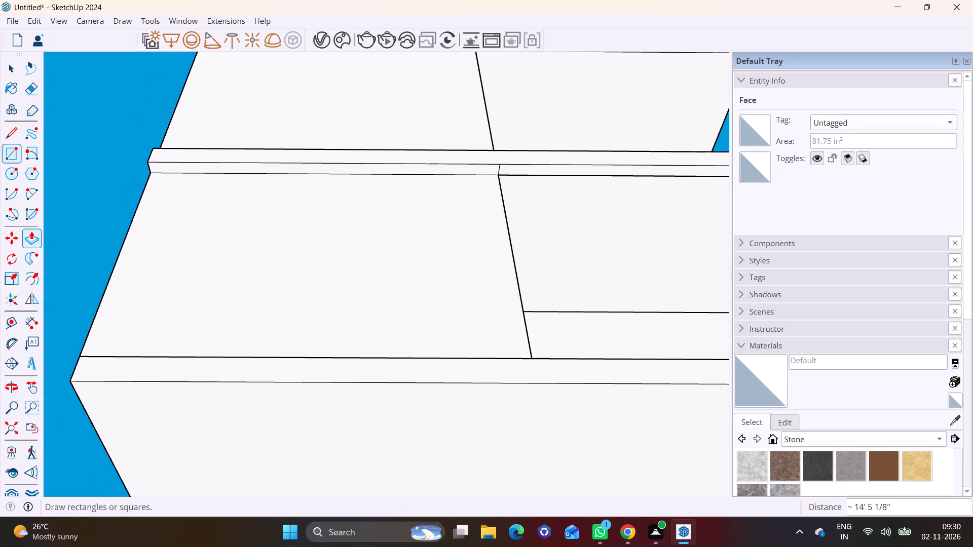
click(10, 128)
scroll(174, 152, up, 11)
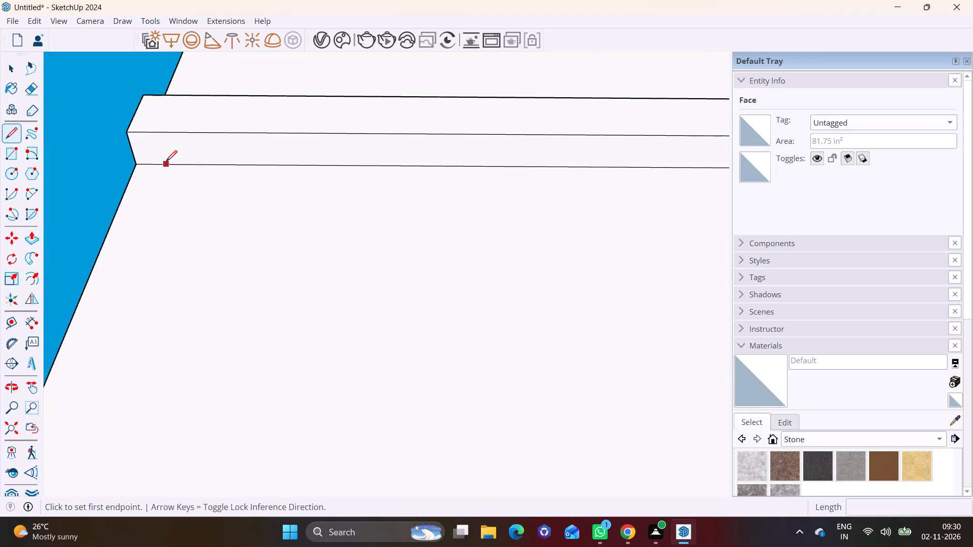
click(169, 166)
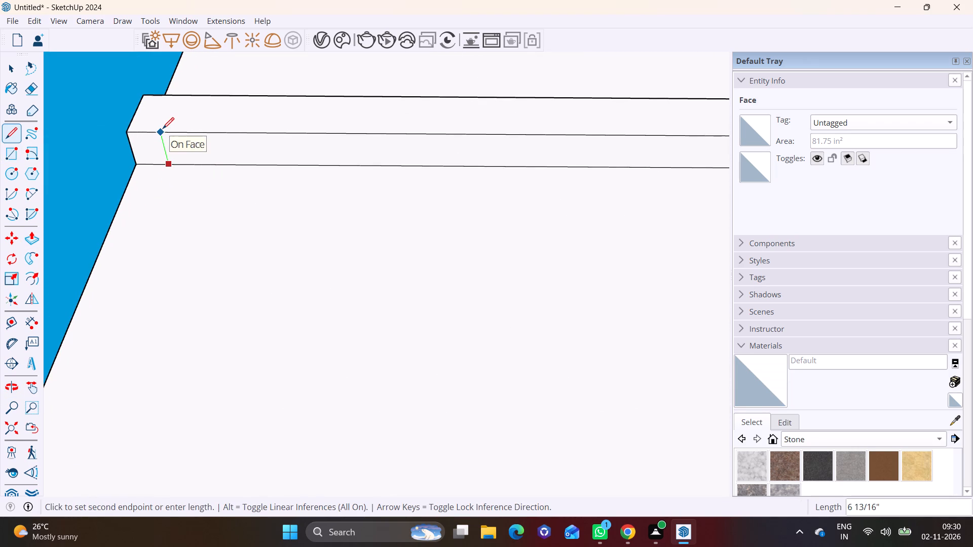
click(163, 129)
Draw a line across the projecting band's underside just in from the balcony's outer corner.
scroll(234, 190, down, 9)
shift+middle_drag(428, 221, 2, 276)
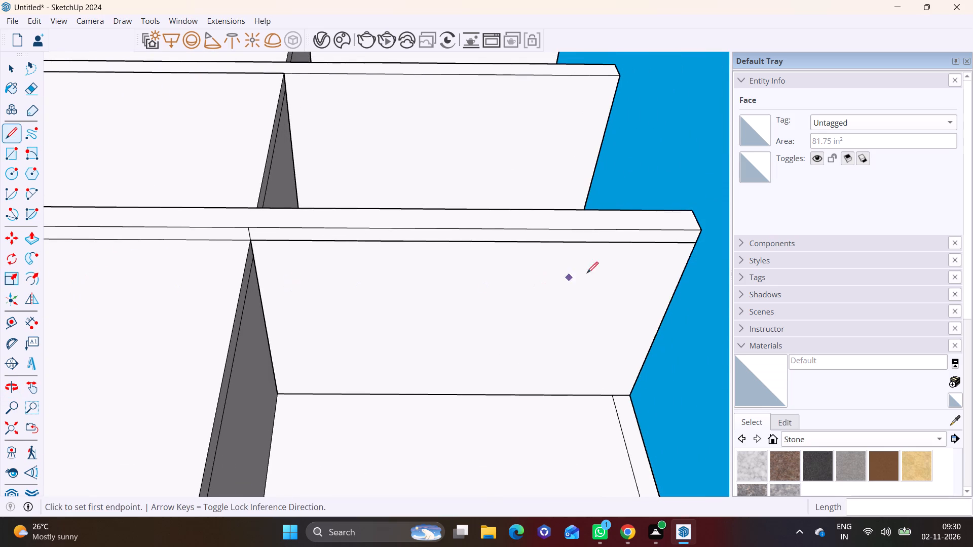
click(675, 243)
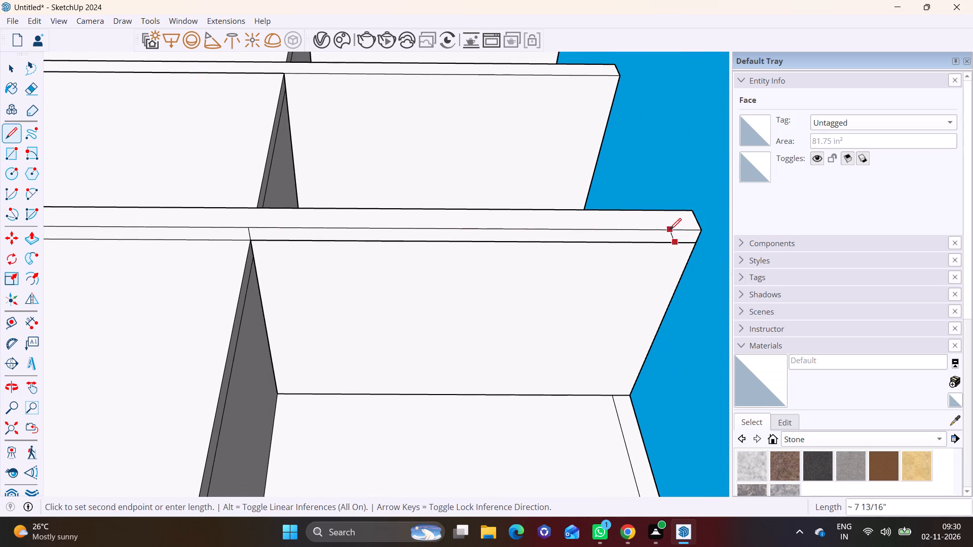
click(673, 227)
key(space)
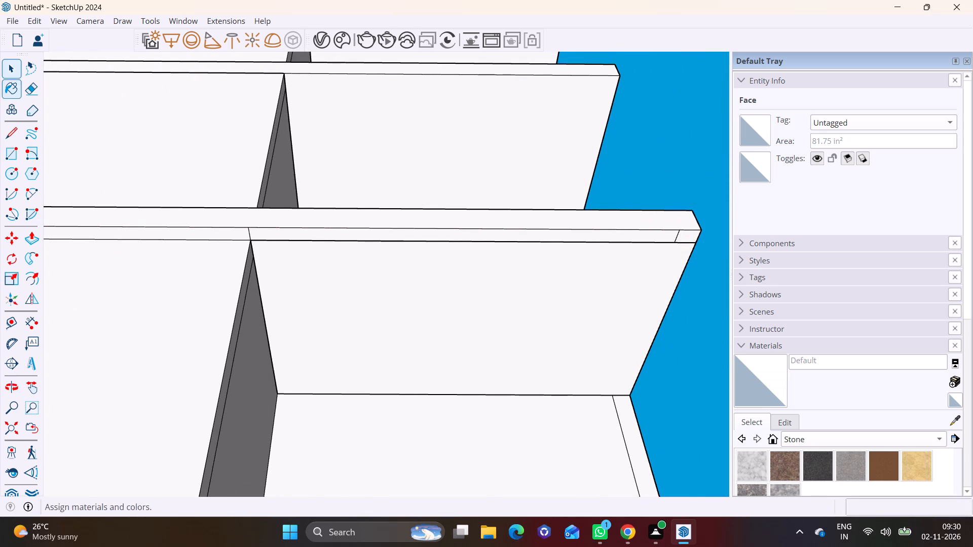
Push/Pull the small underside face at the band's balcony end down 11' to the slab below, forming a post.
click(14, 67)
click(687, 237)
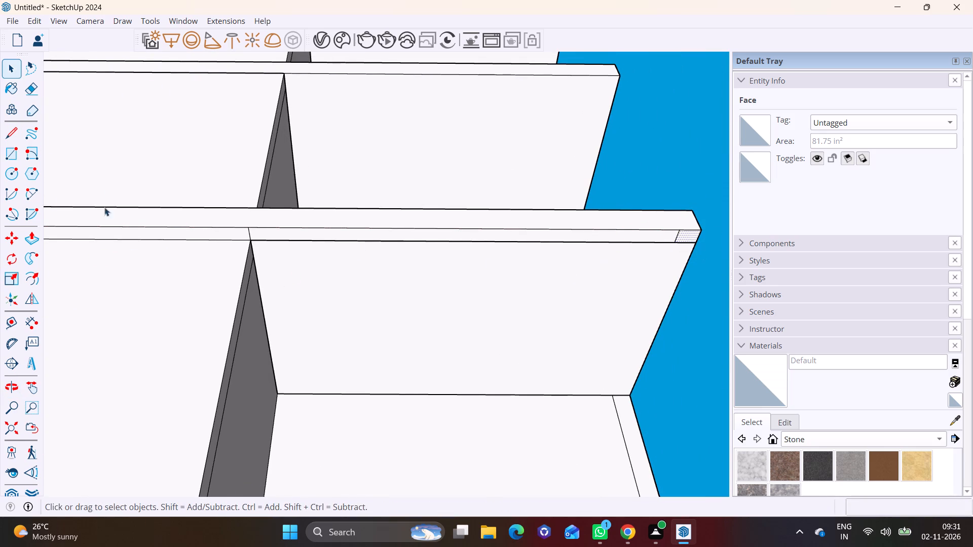
click(35, 233)
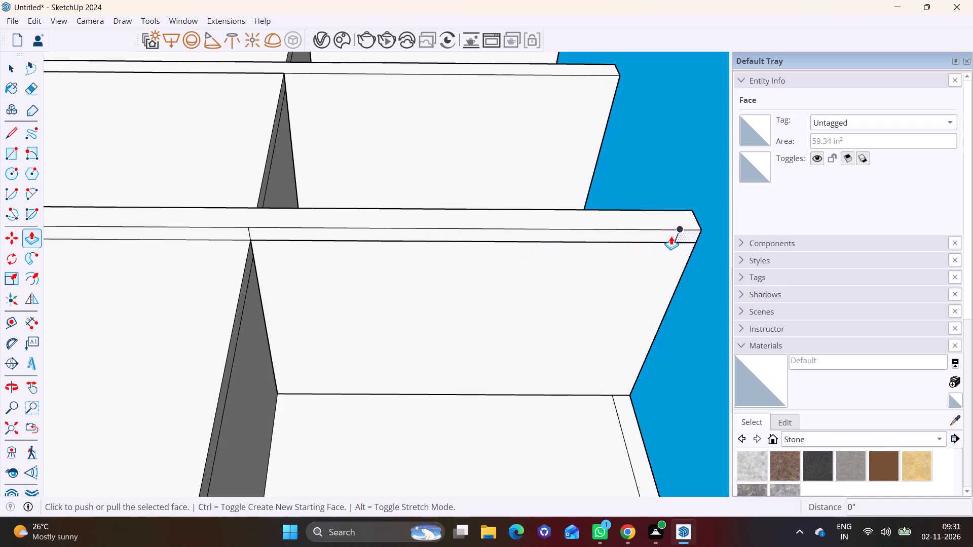
click(681, 234)
scroll(655, 323, down, 8)
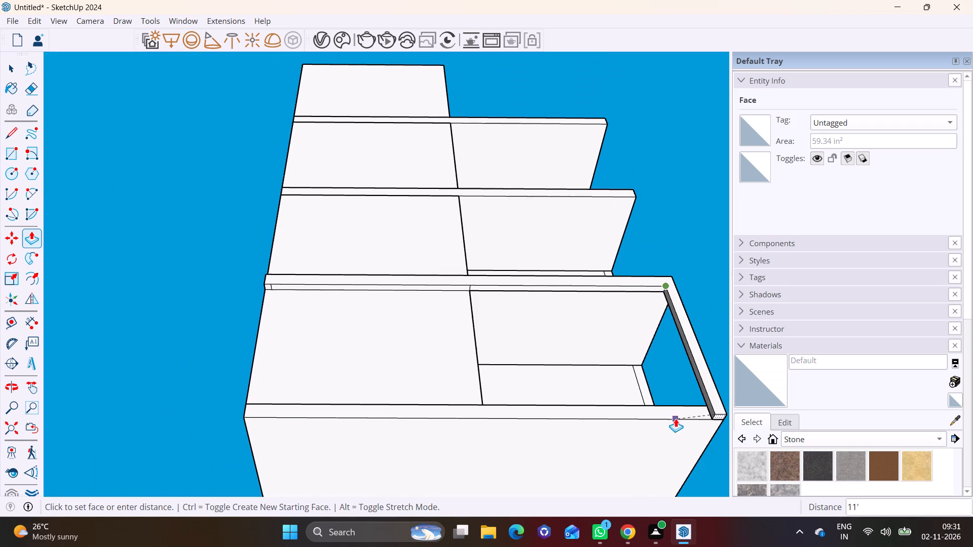
click(681, 426)
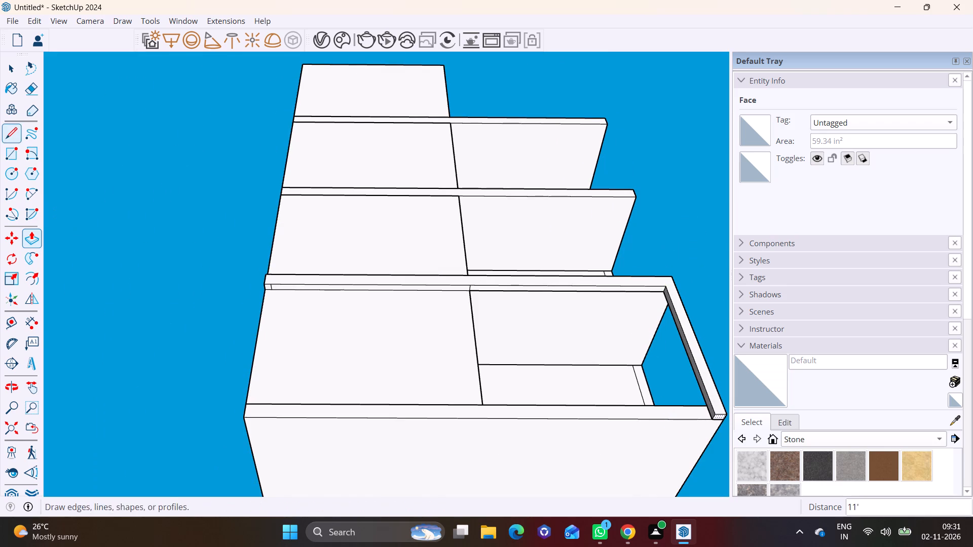
Push/Pull the small underside face at the band's solid-wall end down 11' to the slab below.
click(12, 67)
scroll(289, 242, up, 7)
click(256, 312)
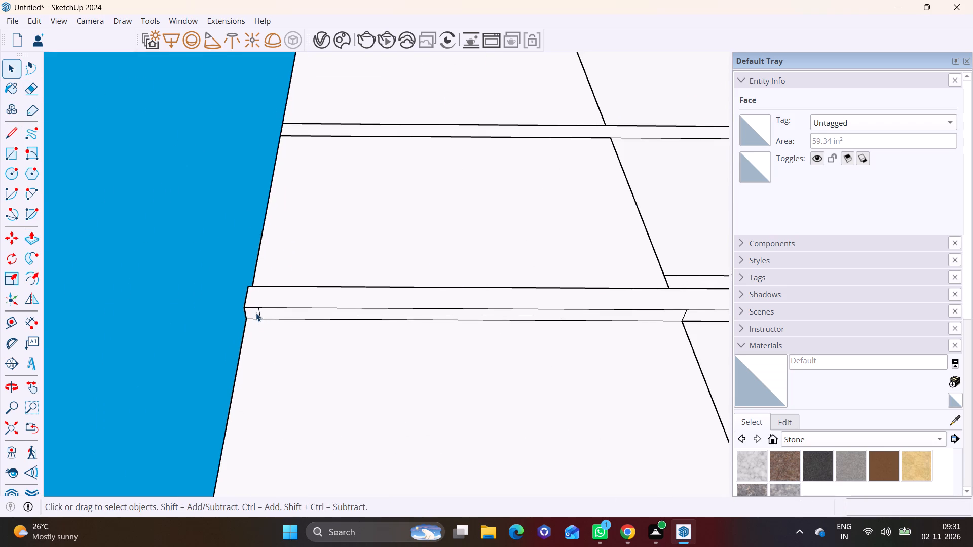
click(34, 239)
click(253, 314)
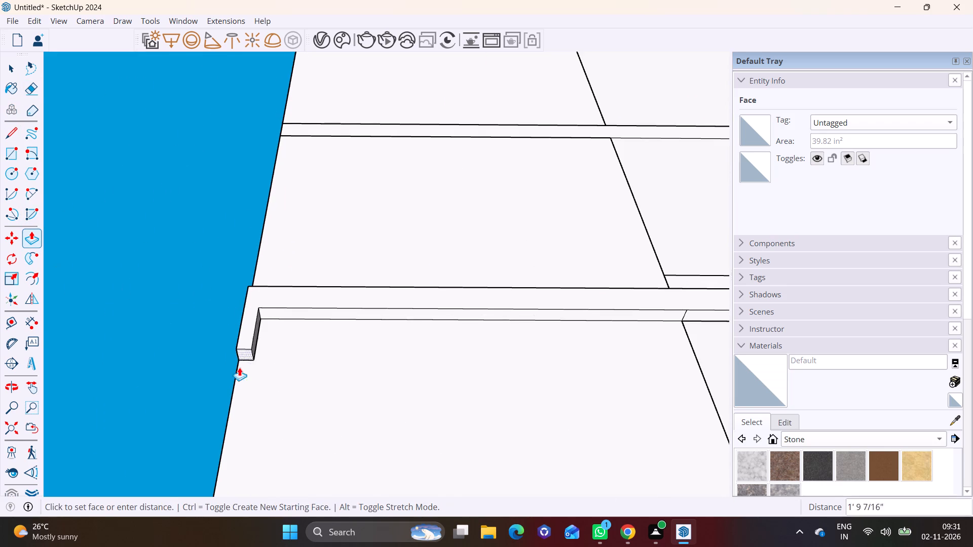
scroll(244, 422, down, 7)
shift+middle_drag(255, 427, 282, 303)
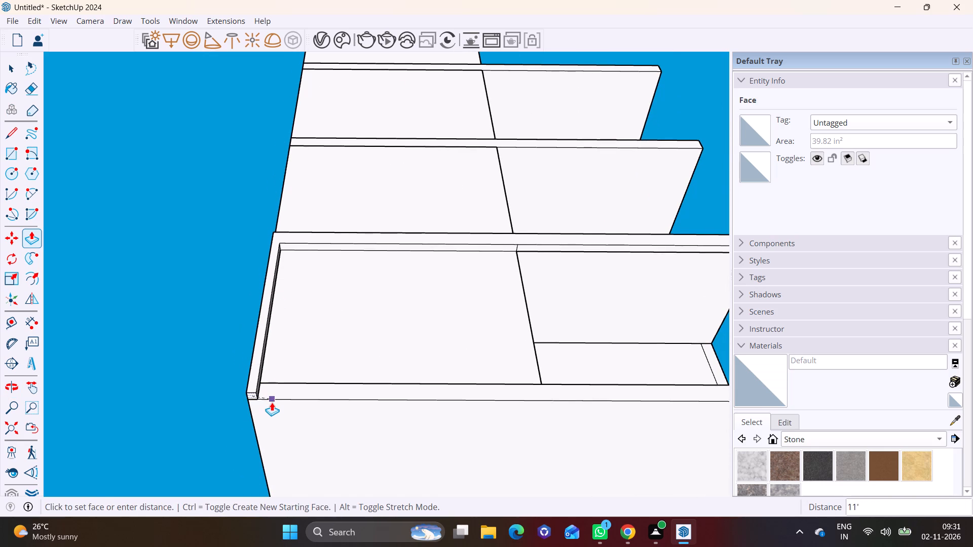
click(272, 402)
Draw a 6 13/16" line across the solid-wall post's inner face at the top level of the lower slab.
scroll(272, 340, up, 3)
key(space)
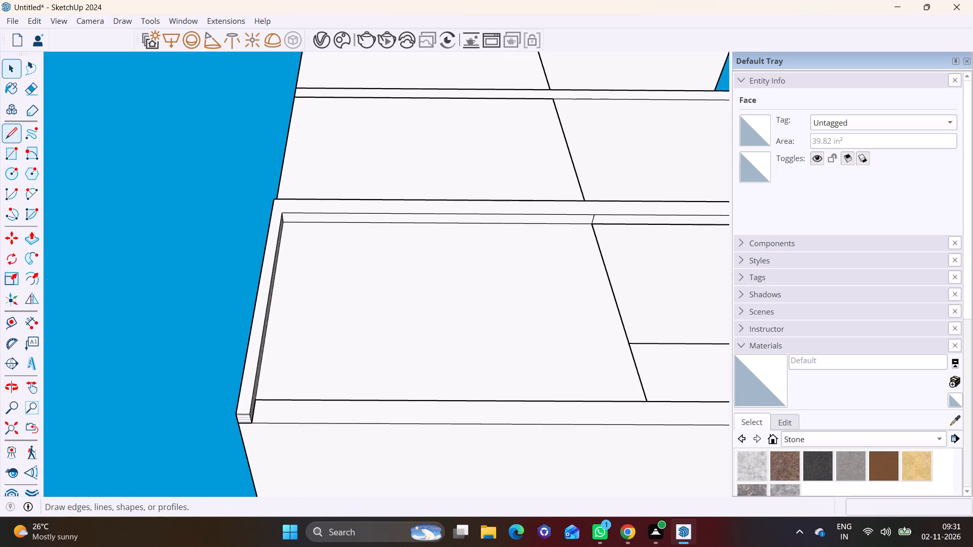
click(7, 132)
middle_drag(305, 304, 101, 341)
shift+middle_drag(222, 427, 294, 236)
scroll(354, 222, up, 5)
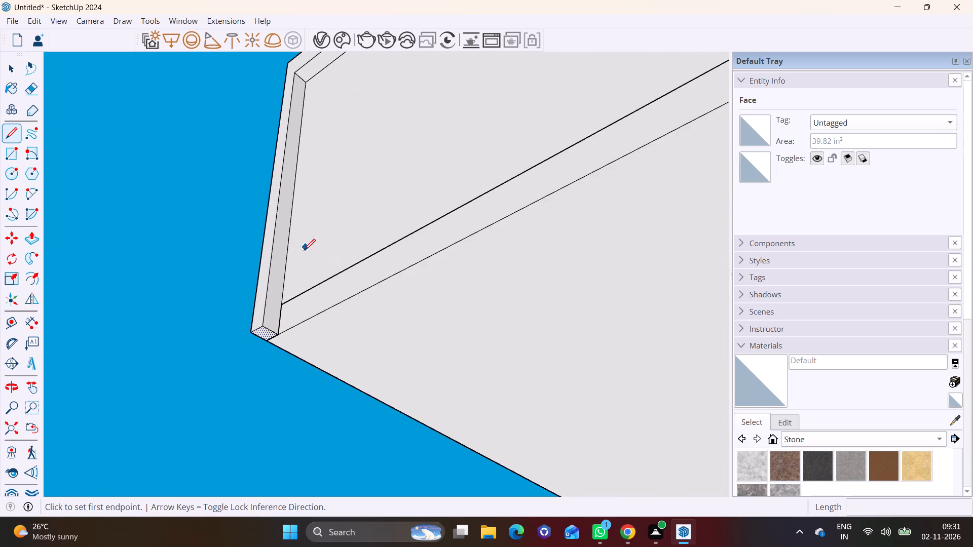
scroll(304, 250, up, 2)
click(272, 324)
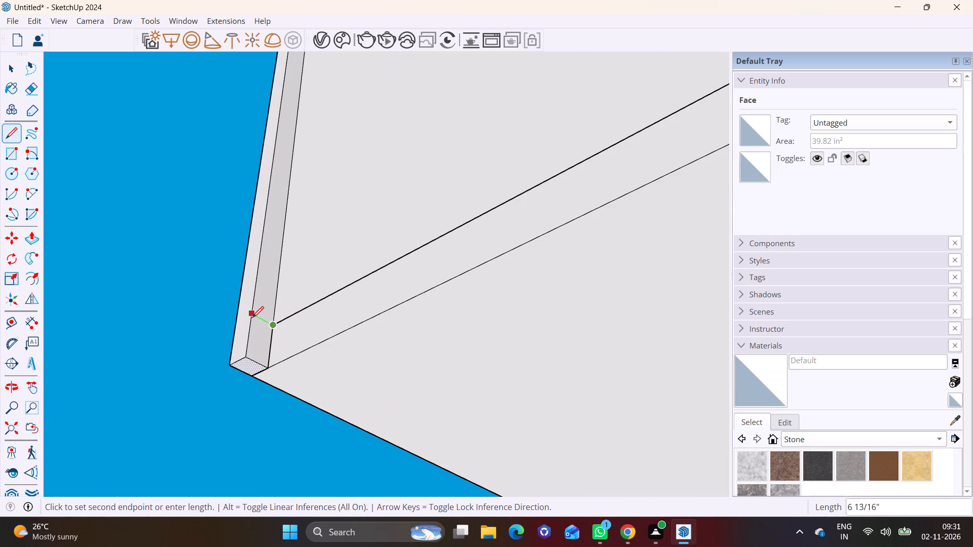
click(252, 317)
key(space)
Push/Pull the post's foot face along the lower slab's front edge to the balcony-end post, closing the frame.
click(264, 333)
click(26, 233)
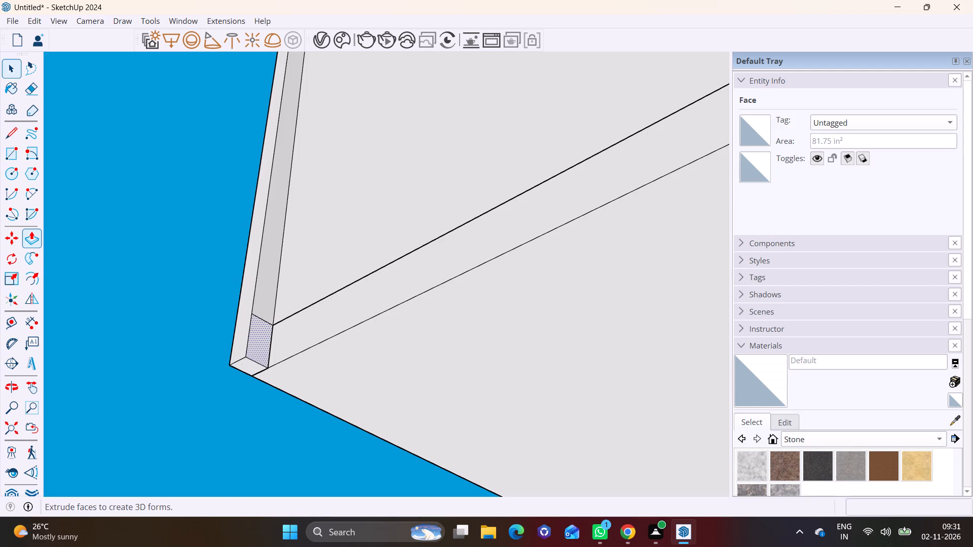
click(259, 343)
scroll(451, 326, down, 12)
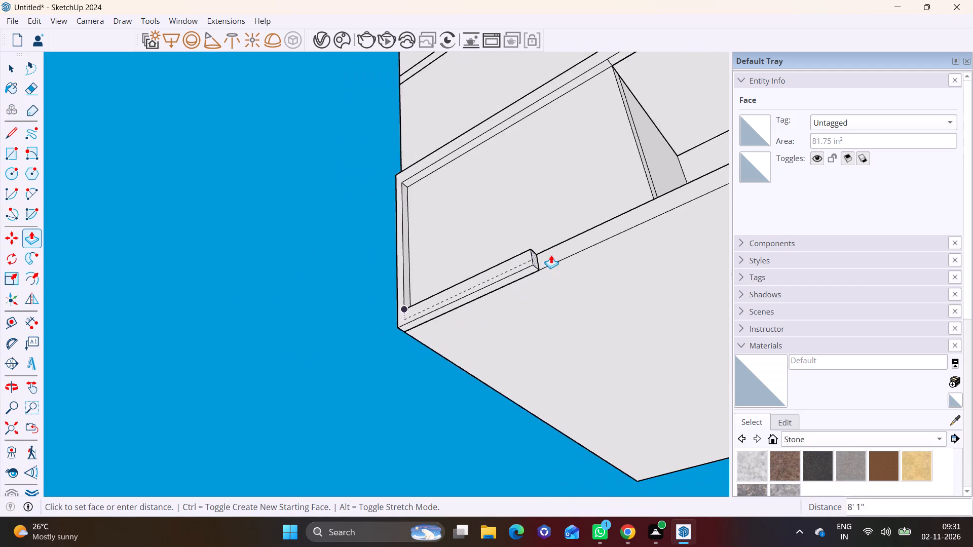
shift+middle_drag(540, 249, 543, 419)
scroll(543, 419, down, 1)
middle_drag(543, 419, 676, 490)
shift+middle_drag(587, 403, 147, 283)
click(401, 327)
key(space)
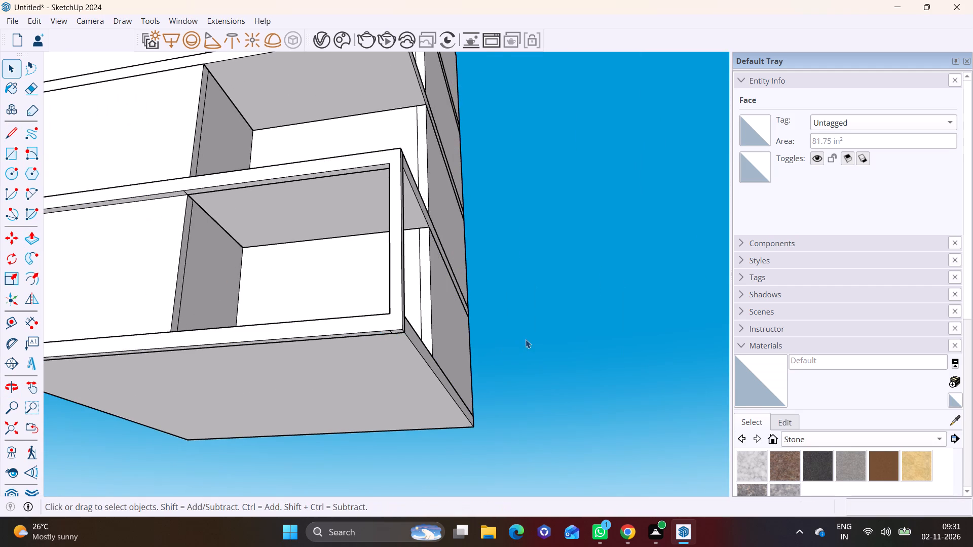
click(526, 339)
Push/Pull the solid-wall post's inner face inward by about 9 15/16" to widen the post.
scroll(317, 242, up, 3)
shift+middle_drag(355, 229, 484, 326)
scroll(503, 344, up, 1)
scroll(321, 334, up, 2)
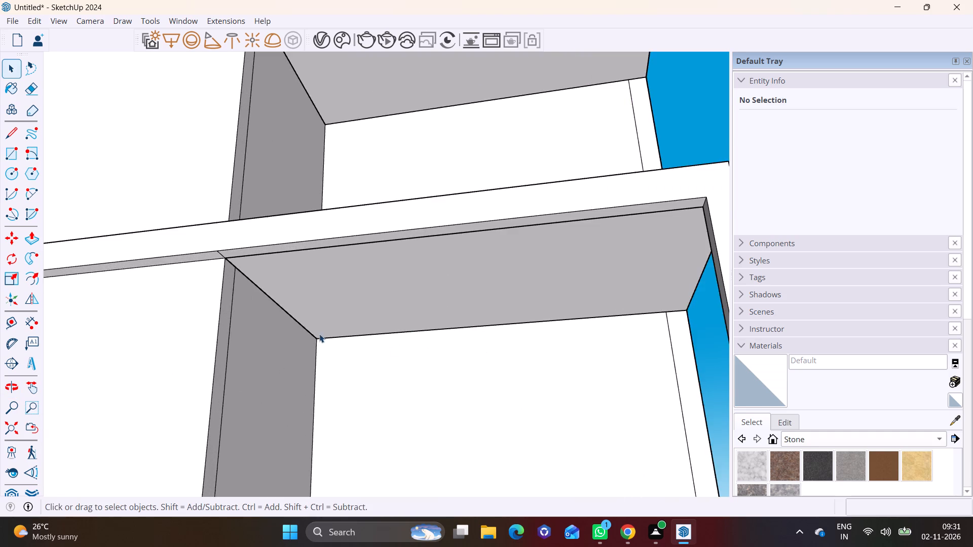
shift+middle_drag(308, 332, 469, 321)
middle_drag(320, 335, 175, 355)
scroll(134, 333, up, 6)
shift+middle_drag(140, 381, 180, 262)
click(144, 277)
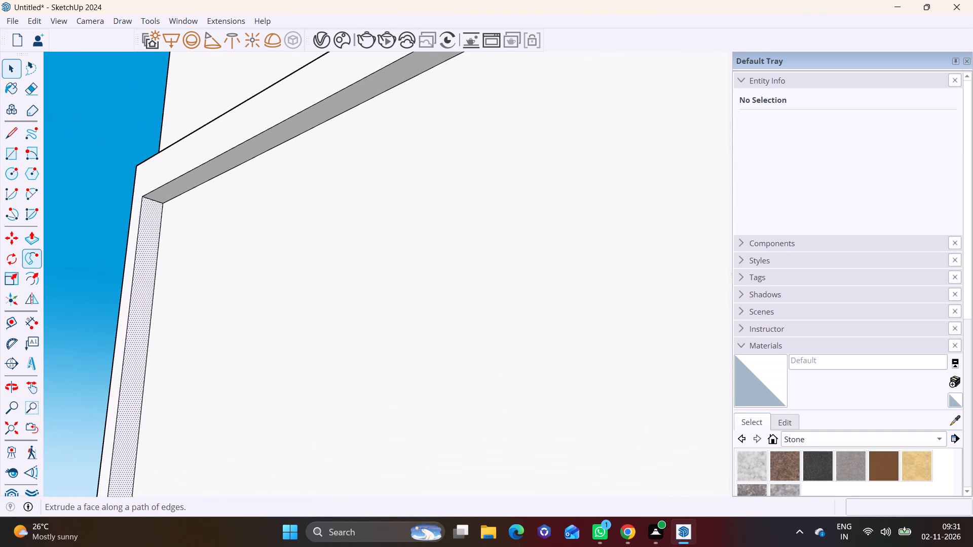
click(34, 236)
click(147, 271)
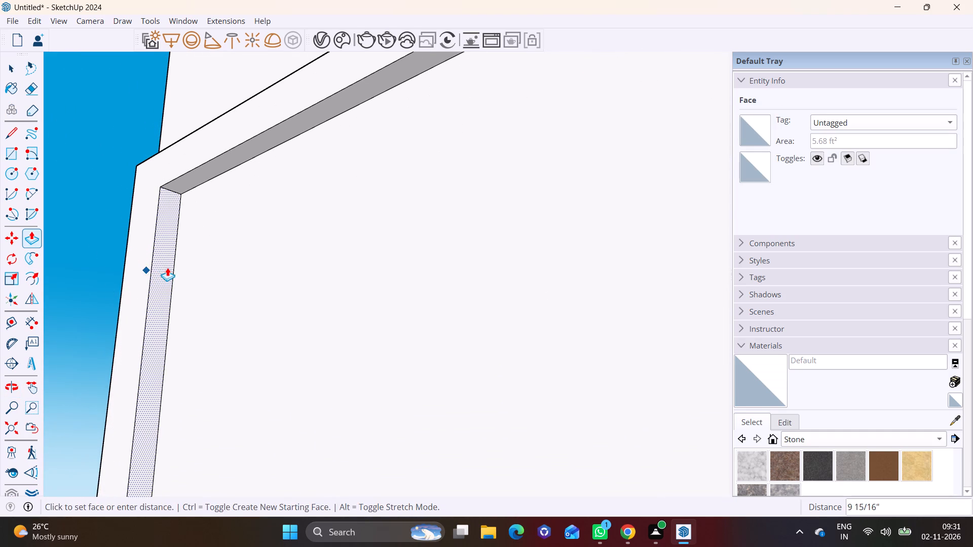
click(167, 267)
Push/Pull the upper band's underside over the solid wall down by about 4 13/16".
key(space)
click(234, 161)
click(33, 232)
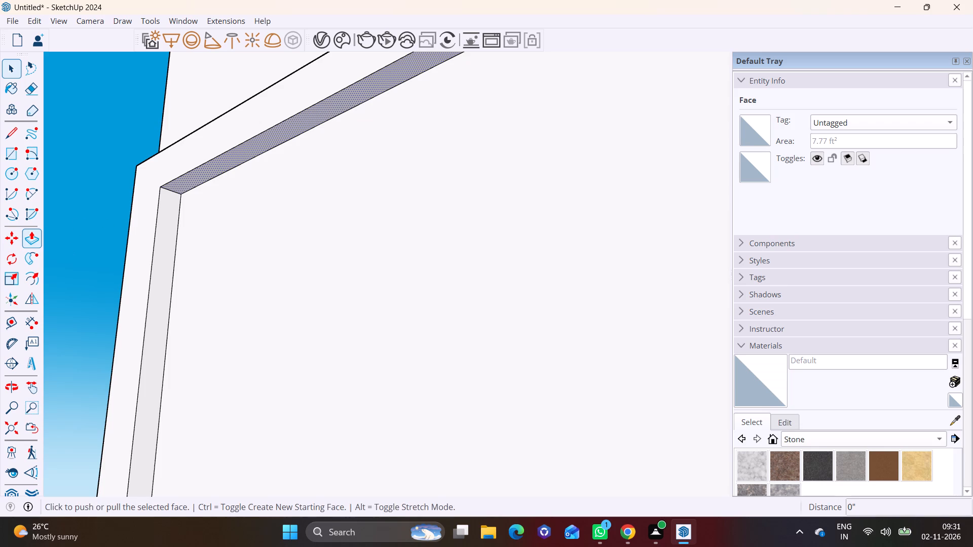
click(212, 170)
click(211, 186)
scroll(236, 219, down, 4)
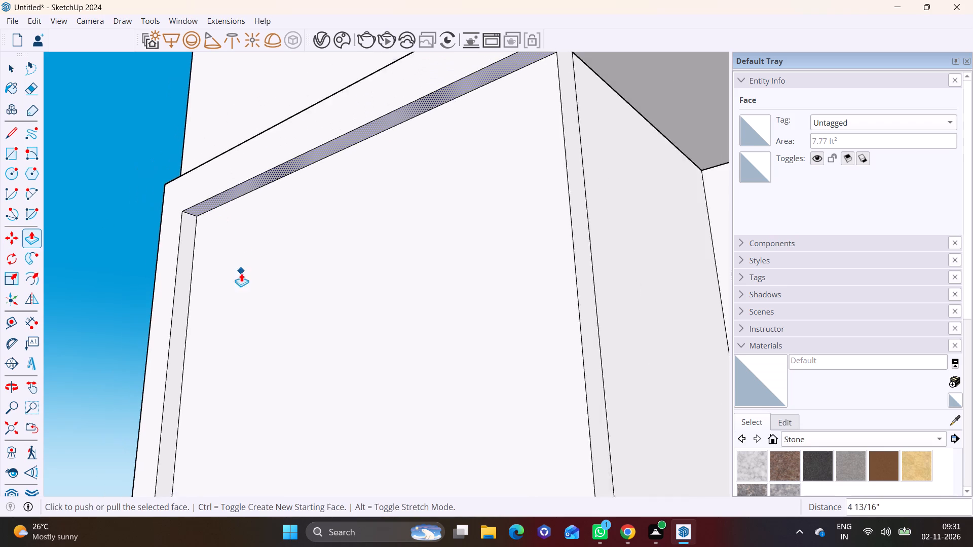
Push/Pull the lower band's top face slightly upward to thicken the bottom of the frame.
scroll(241, 273, down, 8)
shift+middle_drag(278, 388, 310, 227)
middle_drag(322, 260, 301, 448)
scroll(305, 319, up, 2)
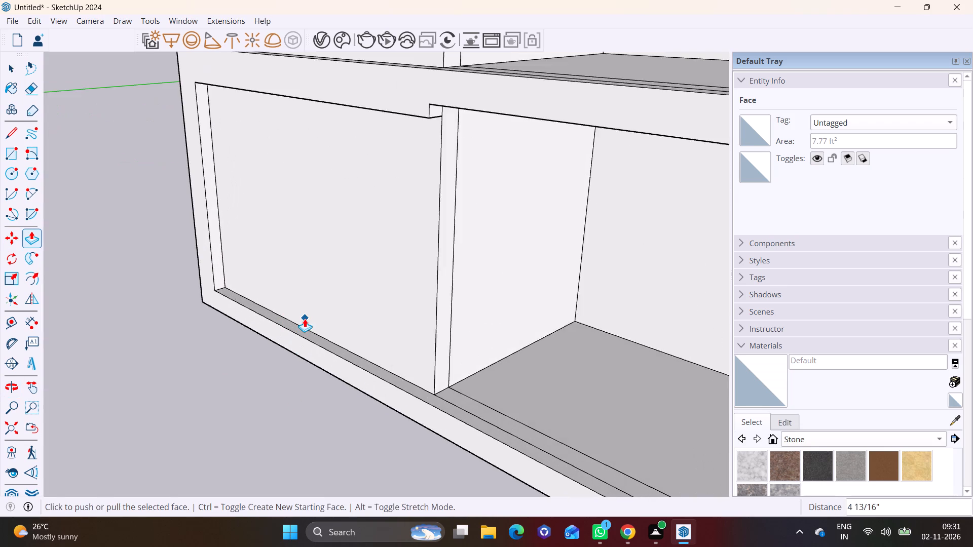
scroll(305, 319, up, 5)
key(space)
click(295, 336)
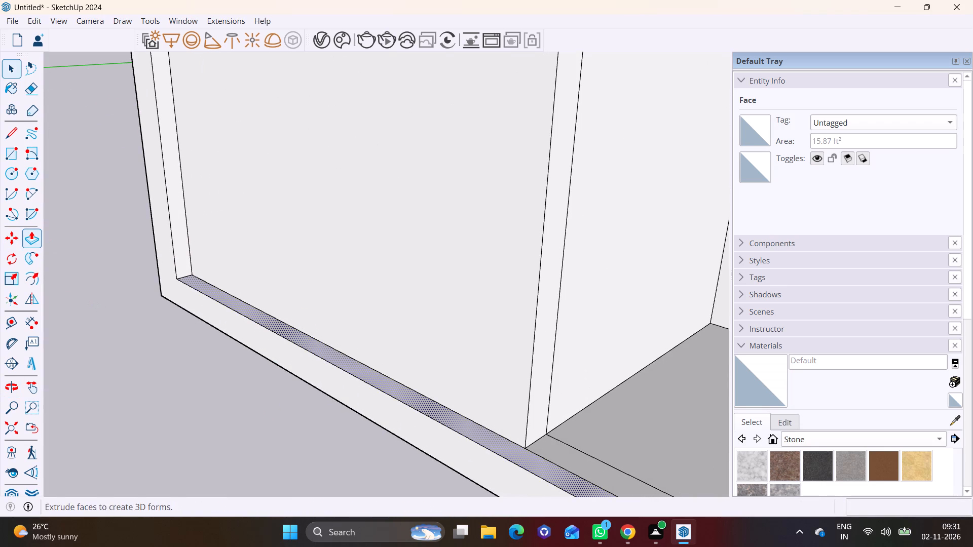
click(38, 237)
click(223, 290)
click(223, 284)
key(space)
scroll(160, 297, down, 4)
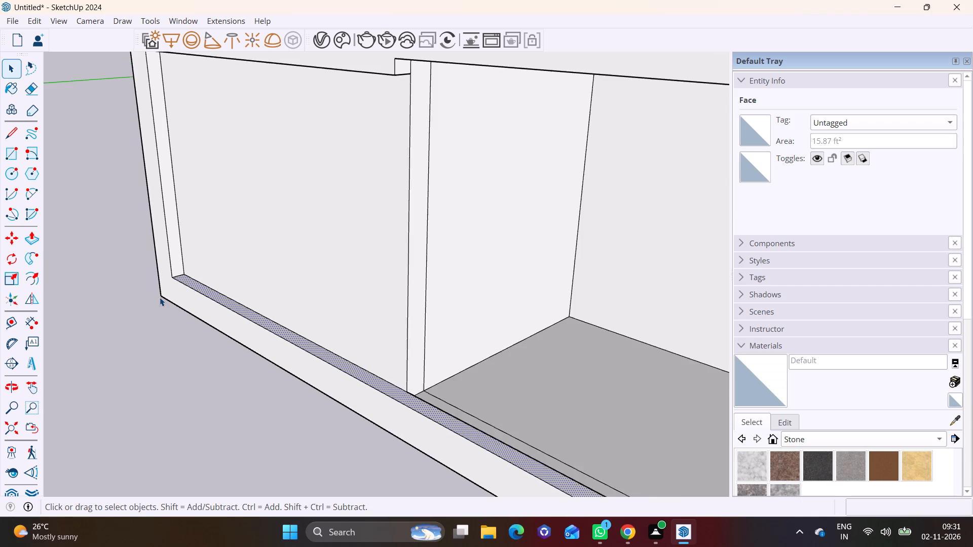
Push/Pull the upper band's underside over the balcony down 4 13/16" to line up with the solid-wall section.
scroll(160, 297, down, 3)
middle_drag(302, 325, 682, 309)
shift+middle_drag(566, 283, 432, 359)
middle_drag(436, 337, 505, 260)
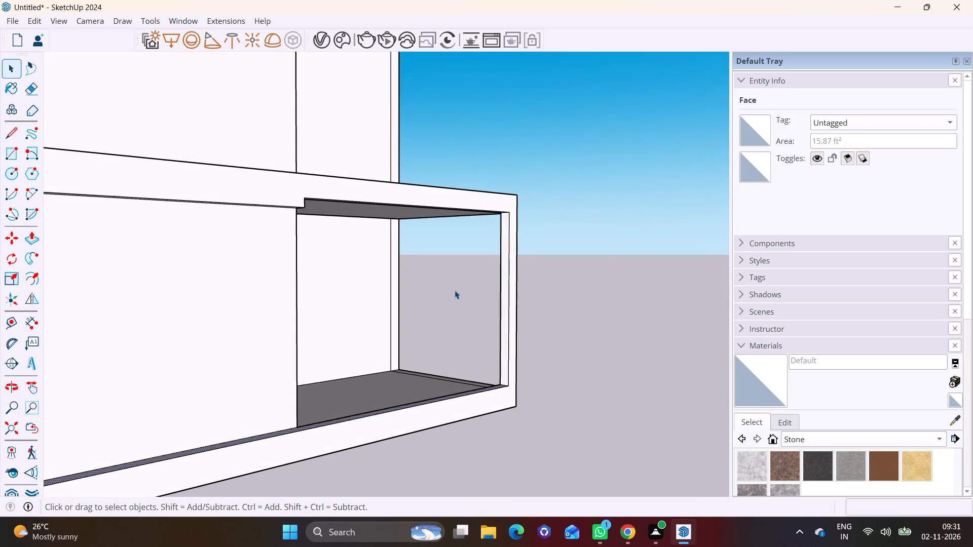
middle_drag(439, 291, 241, 301)
scroll(208, 248, up, 6)
middle_drag(211, 233, 241, 144)
scroll(239, 146, down, 3)
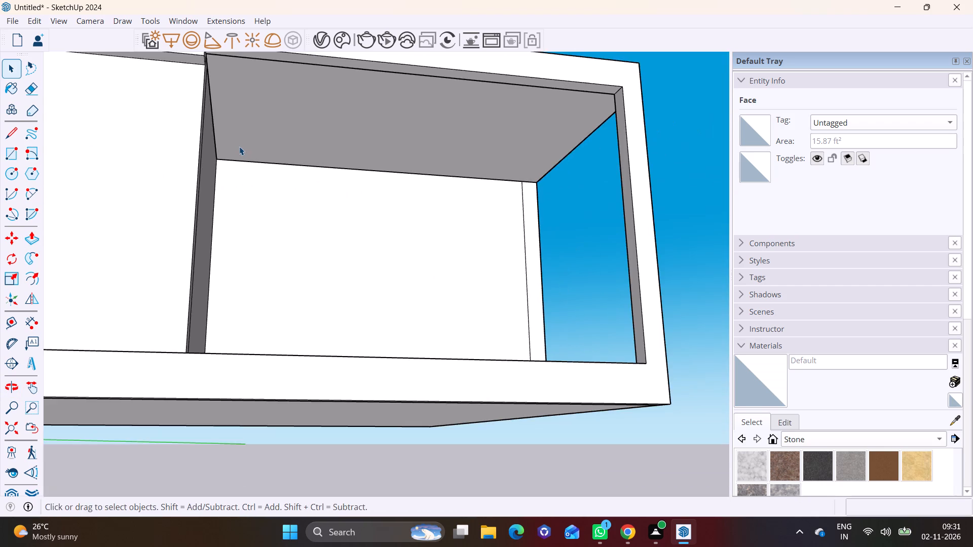
shift+middle_drag(240, 165, 229, 285)
scroll(207, 222, up, 4)
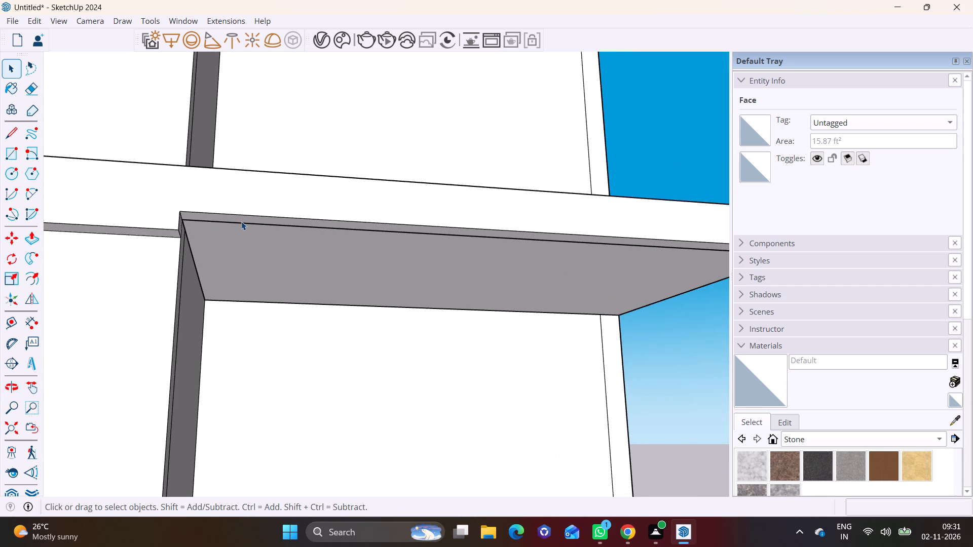
click(241, 221)
click(231, 216)
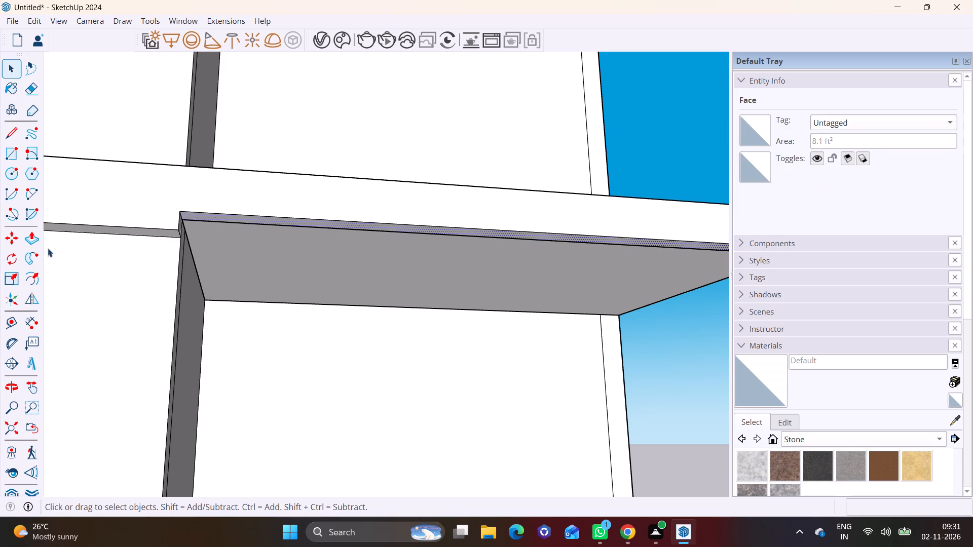
click(31, 231)
click(255, 220)
click(172, 229)
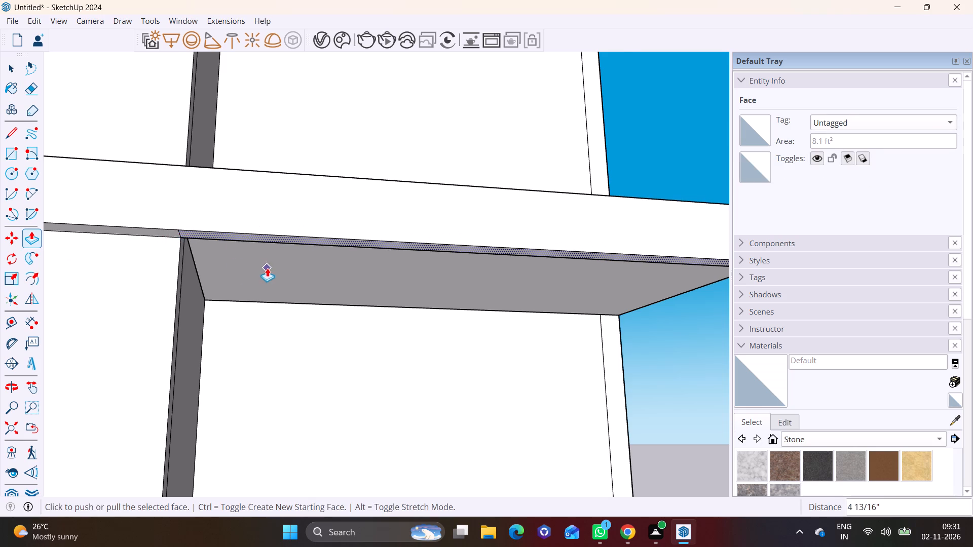
Push/Pull the balcony-end post's inner face inward to widen the post.
scroll(268, 268, down, 5)
middle_drag(422, 286, 505, 299)
key(space)
scroll(602, 329, up, 2)
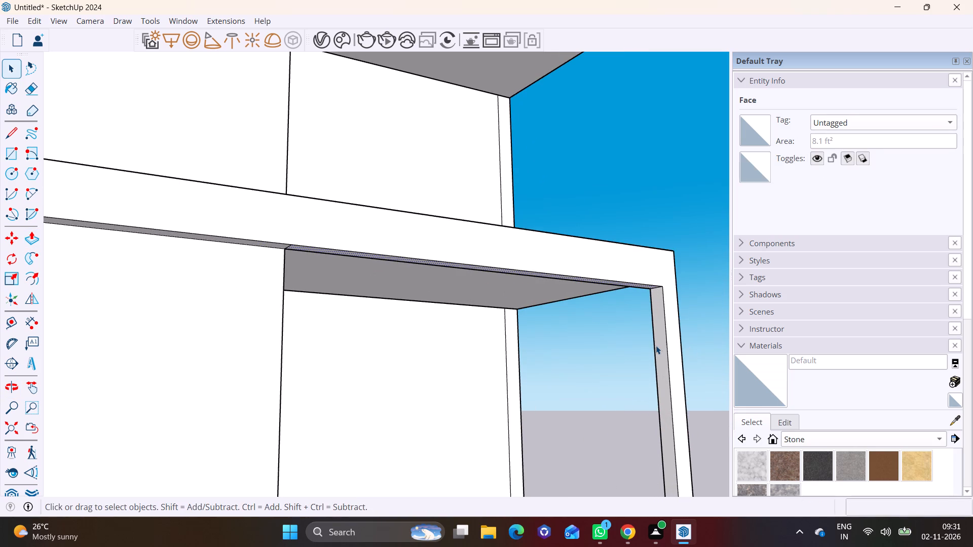
click(657, 344)
click(29, 242)
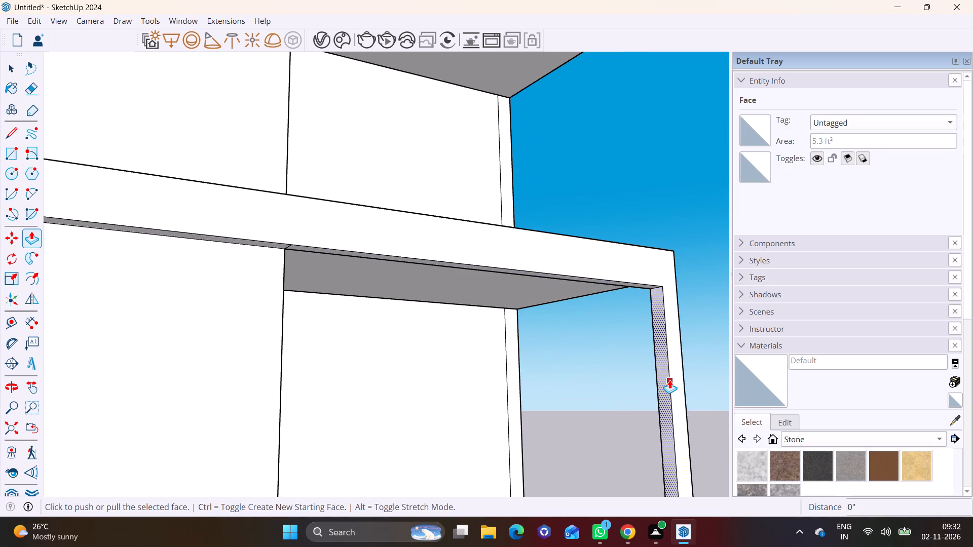
click(663, 381)
click(648, 382)
key(space)
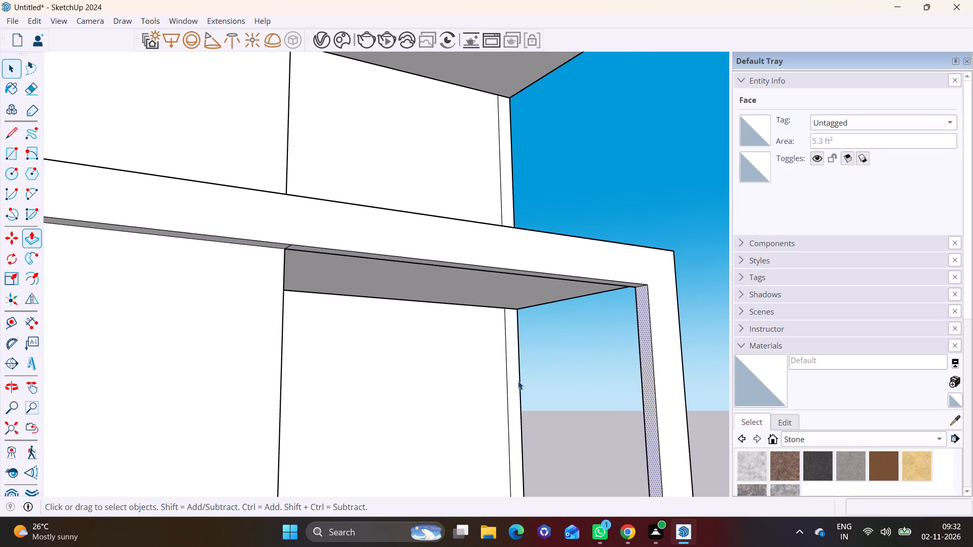
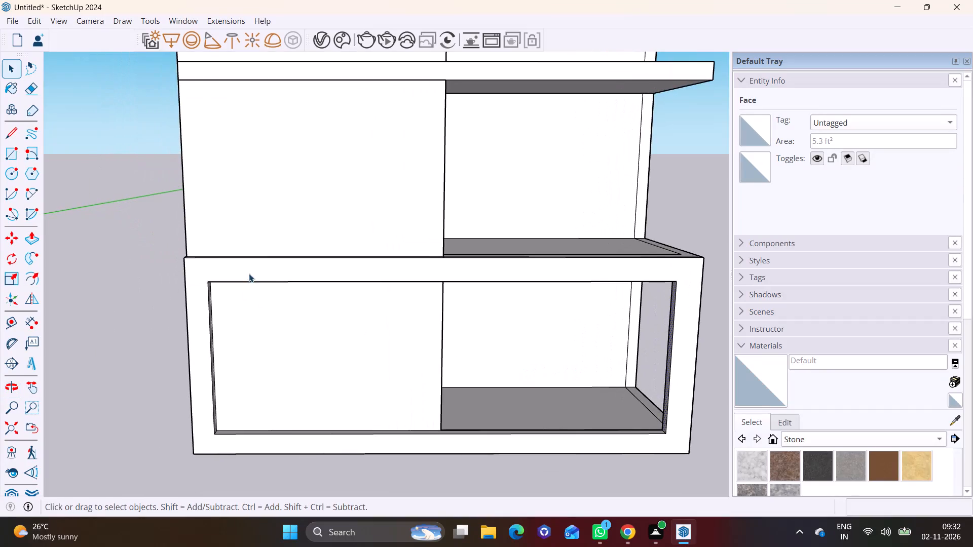
Draw a rectangle about 28' 10" by 10' 7" on the frame's front face, midway between its outer and inner edges.
scroll(259, 238, up, 6)
middle_drag(266, 281, 286, 227)
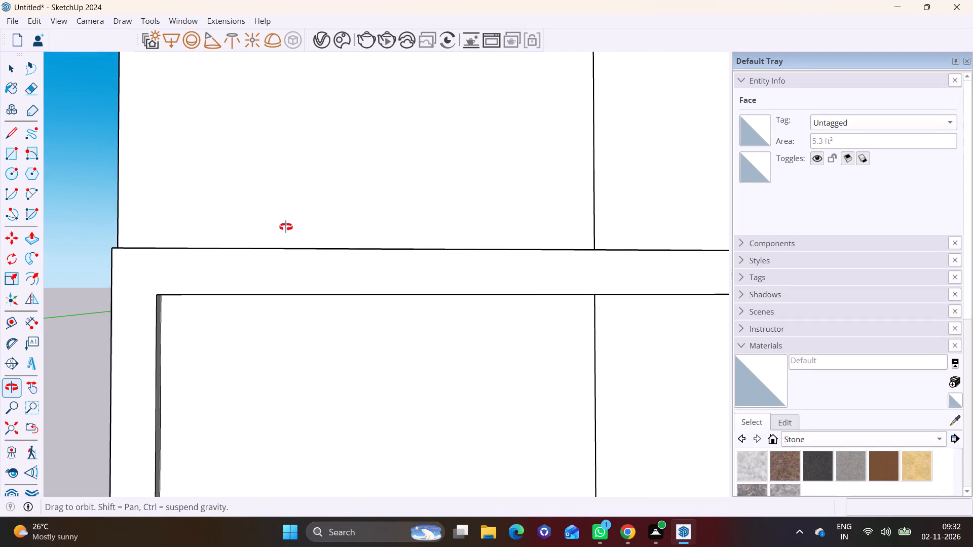
middle_drag(286, 227, 286, 227)
scroll(268, 264, down, 3)
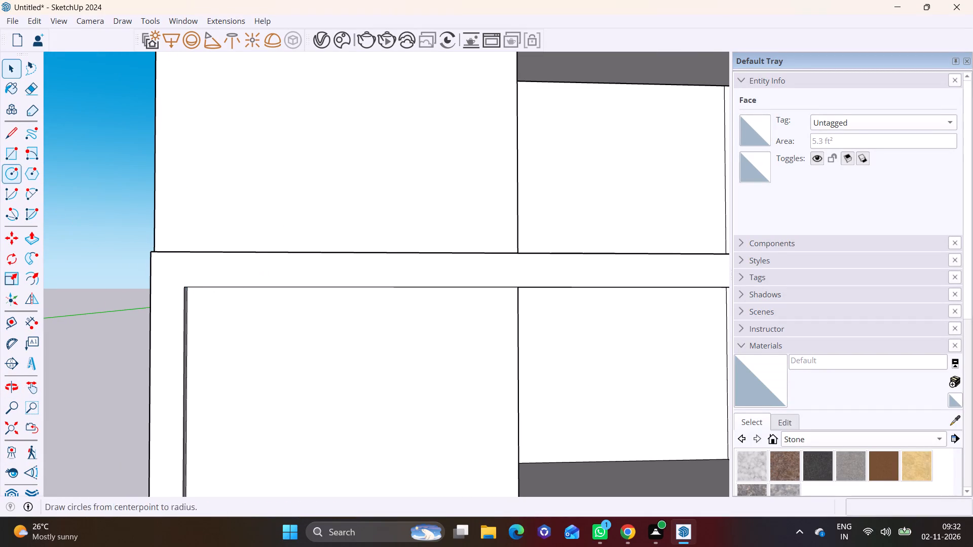
click(10, 133)
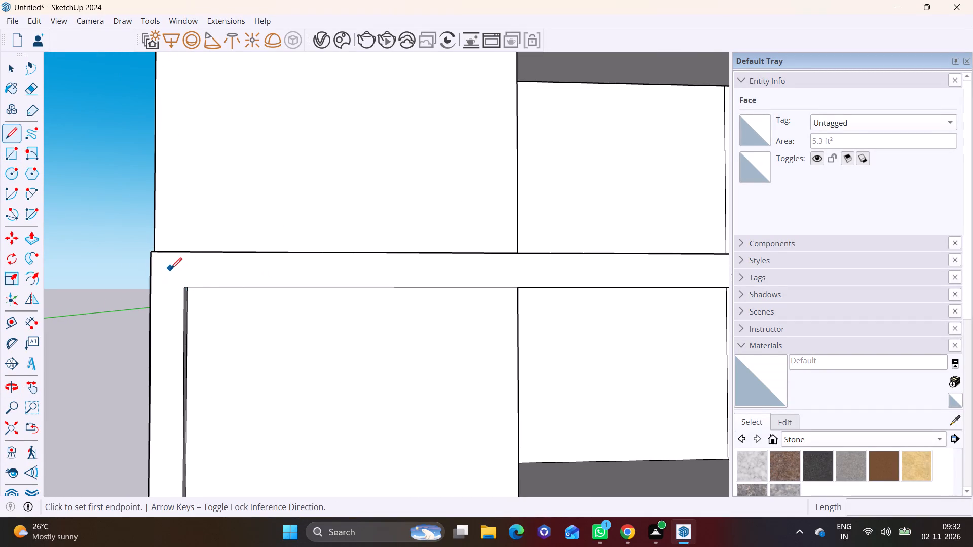
scroll(169, 266, down, 3)
key(space)
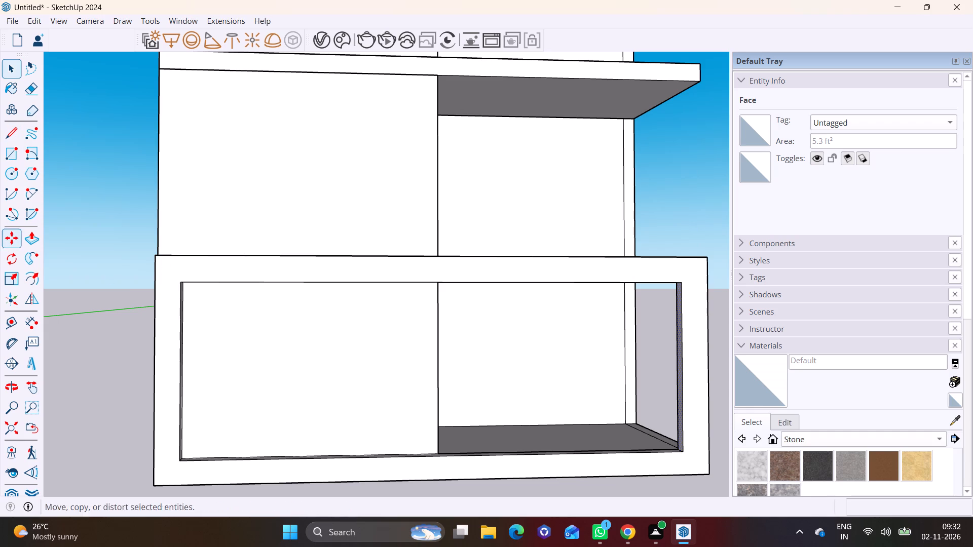
click(15, 152)
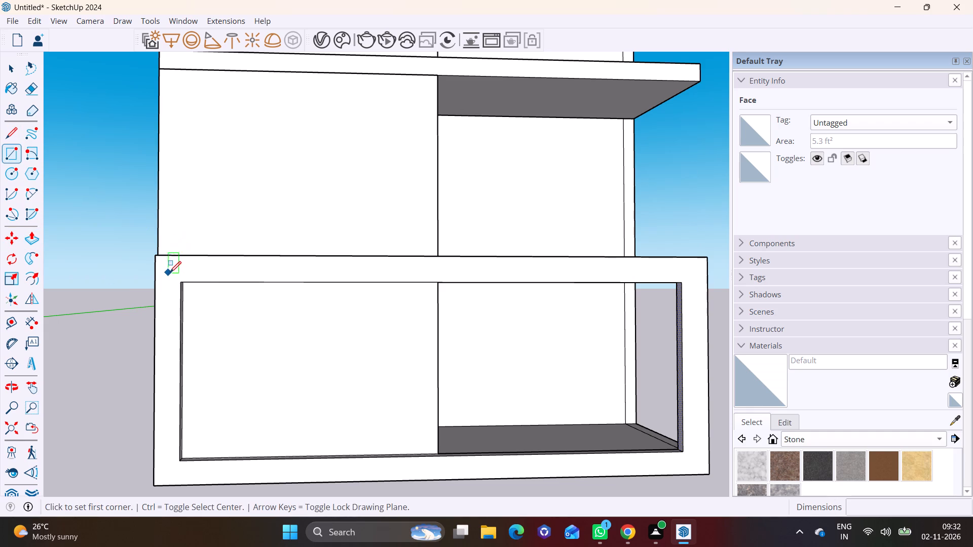
click(166, 270)
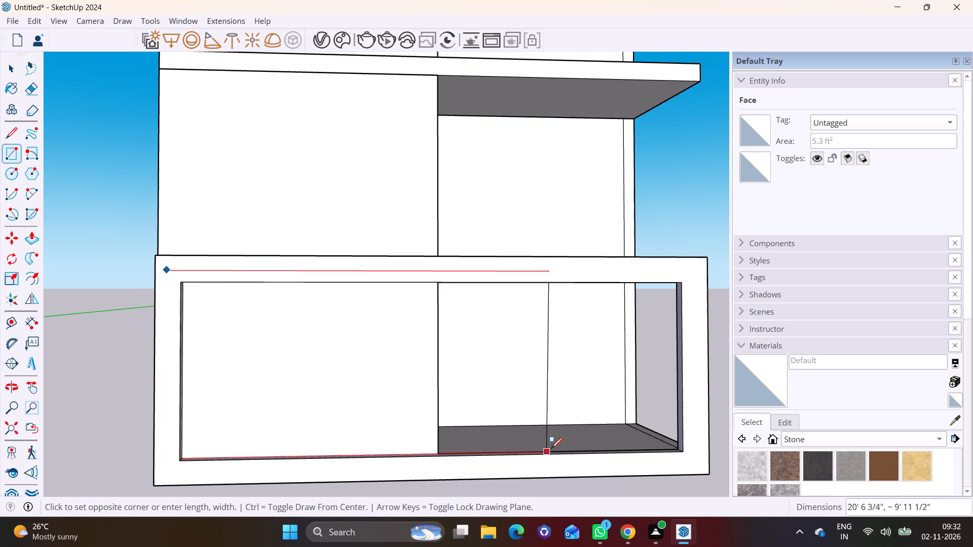
click(699, 464)
key(space)
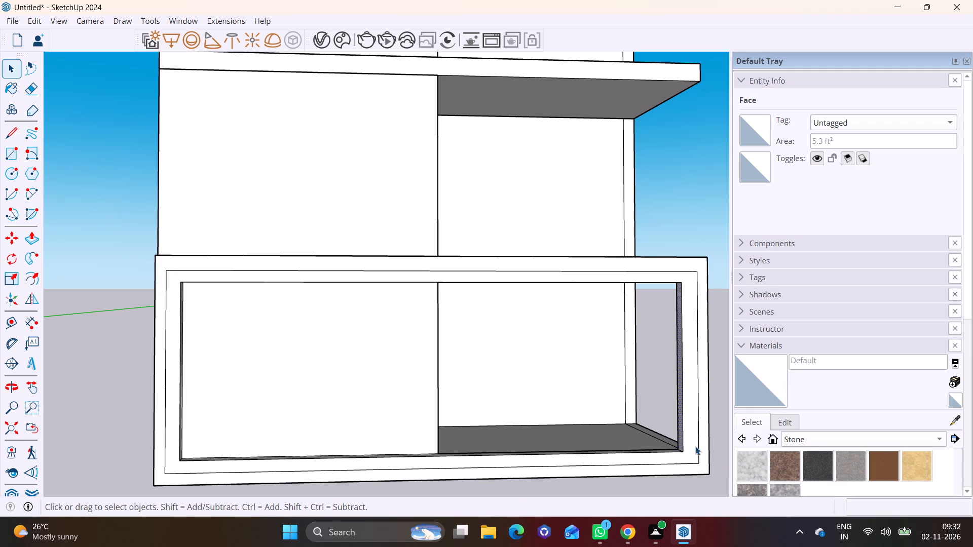
Start copying the new rectangle's vertical edge on the balcony-end post with Move, picking a base point on that edge.
click(700, 441)
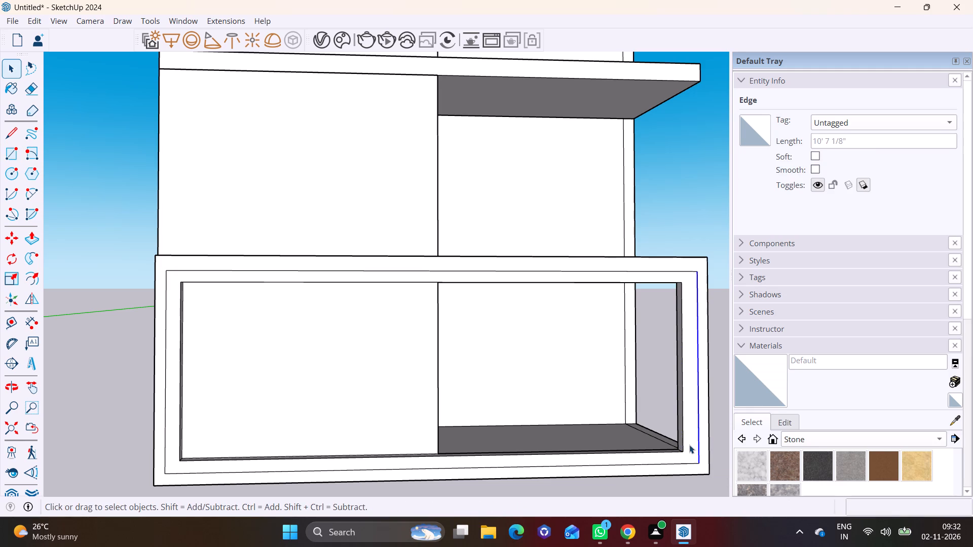
shift+middle_drag(687, 443, 642, 427)
ctrl+click(554, 448)
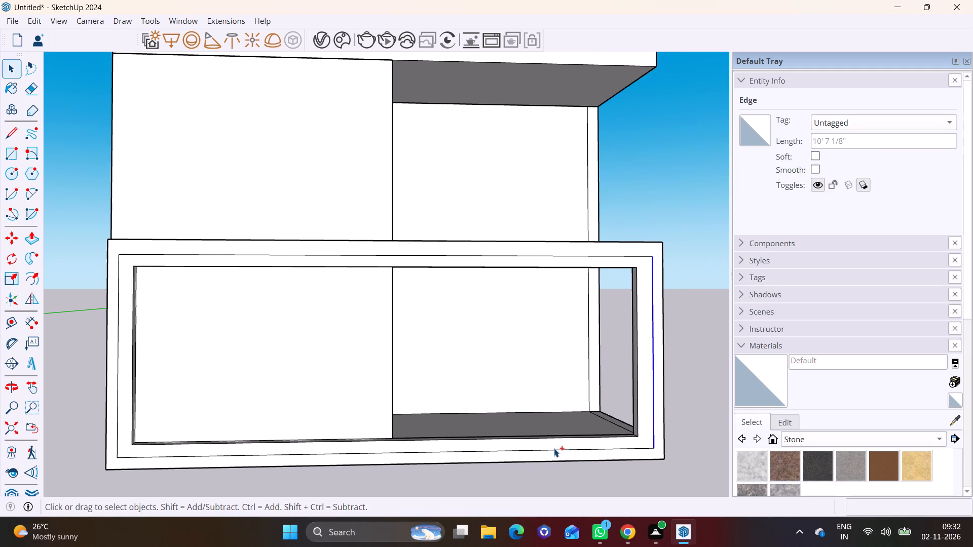
click(700, 420)
click(653, 413)
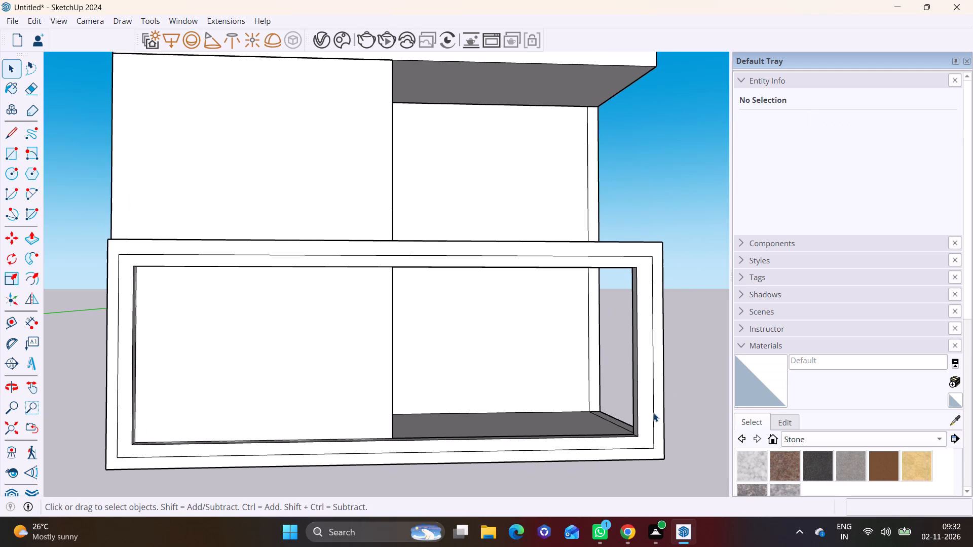
scroll(653, 413, up, 8)
key(m)
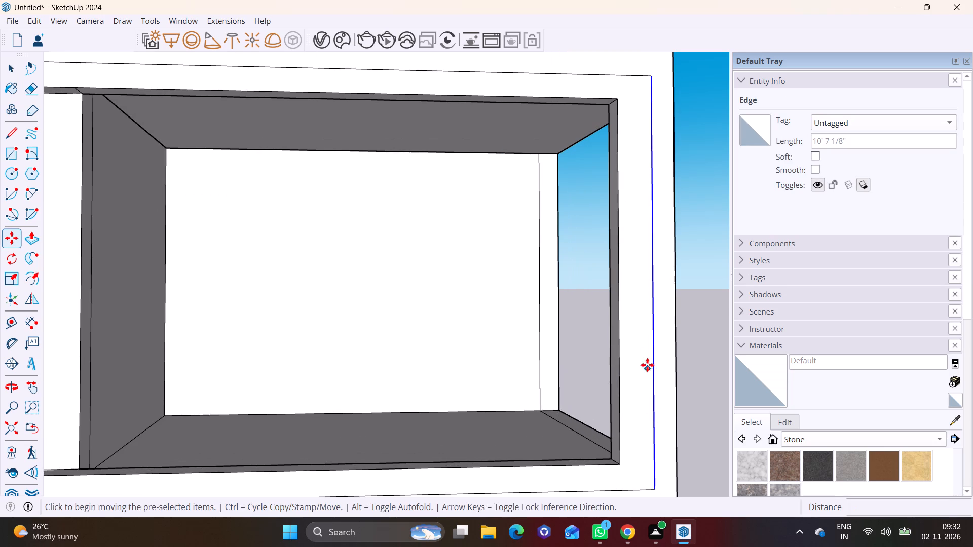
click(651, 279)
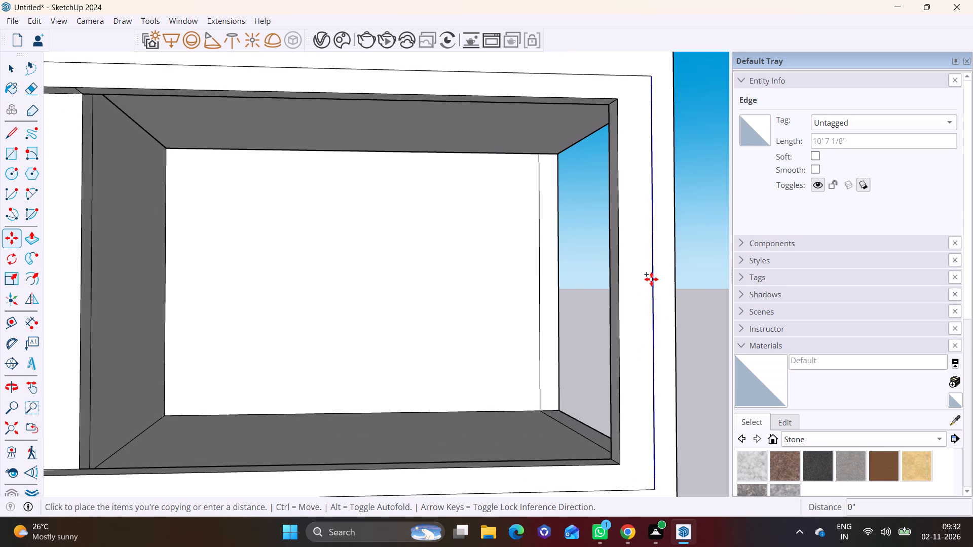
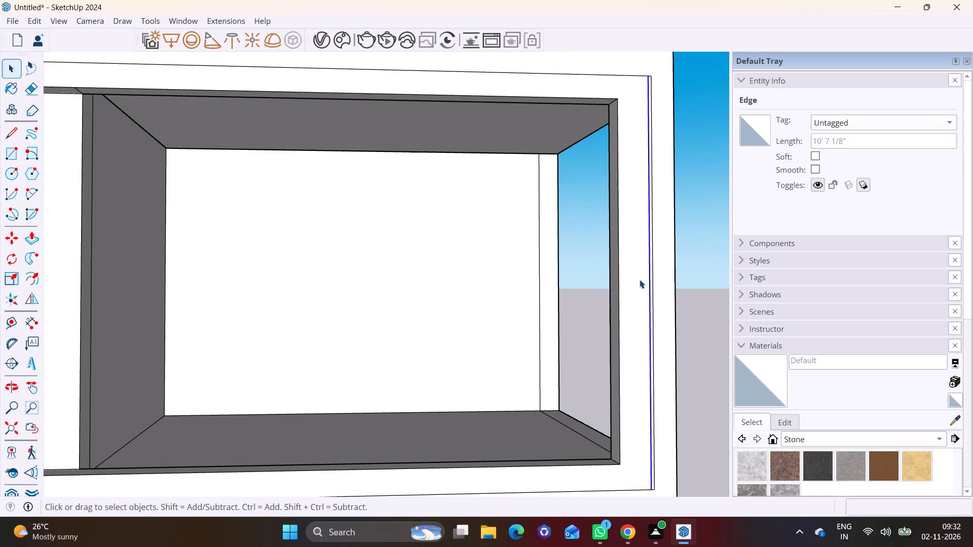
Copy the drawn rectangle's bottom edge 1" upward, toward the inside of the frame's front face.
shift+scroll(629, 286, down, 1)
shift+middle_drag(585, 345, 574, 279)
key(space)
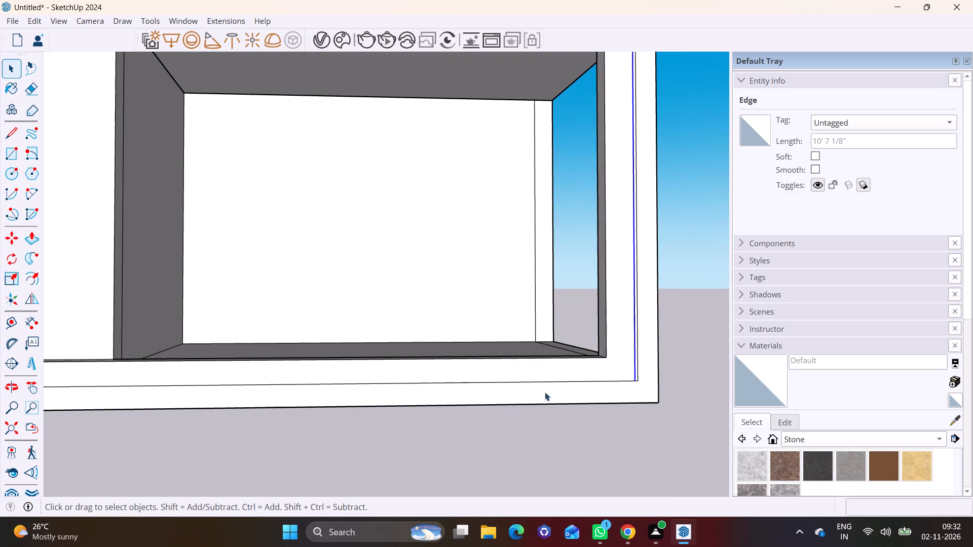
click(530, 383)
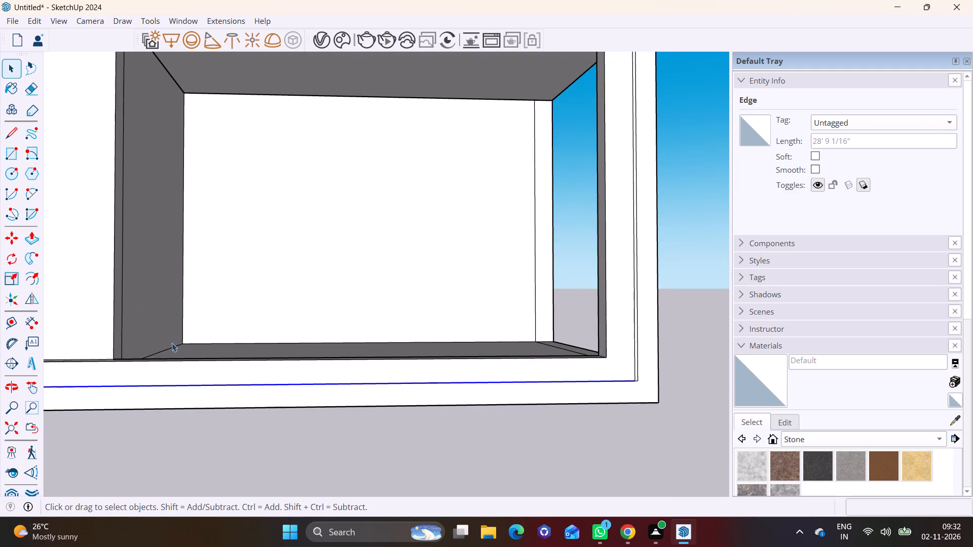
key(m)
click(261, 383)
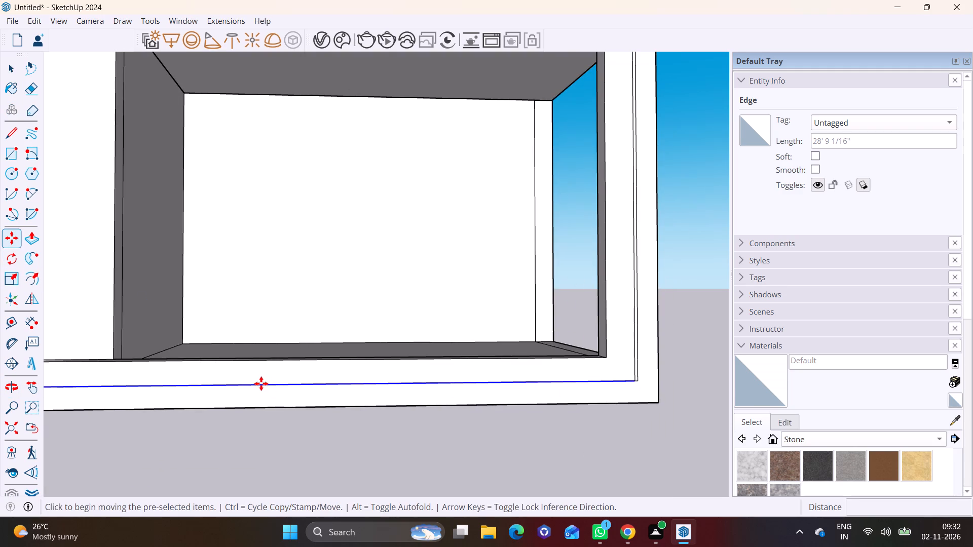
text(1")
key(Return)
key(space)
Copy the drawn rectangle's vertical edge on the post opposite the balcony end 1" inward.
scroll(261, 374, down, 2)
shift+middle_drag(137, 377, 277, 404)
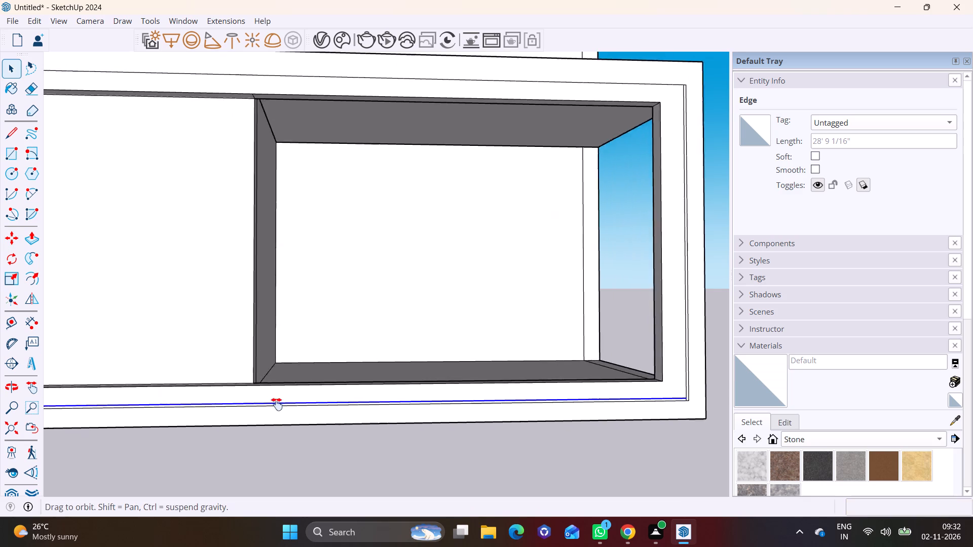
shift+middle_drag(277, 404, 613, 426)
key(space)
click(143, 326)
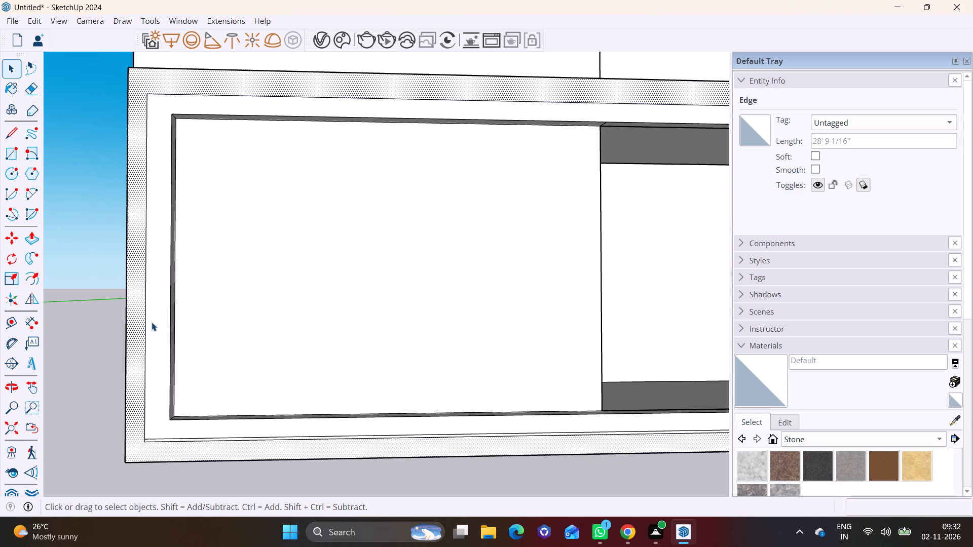
click(145, 312)
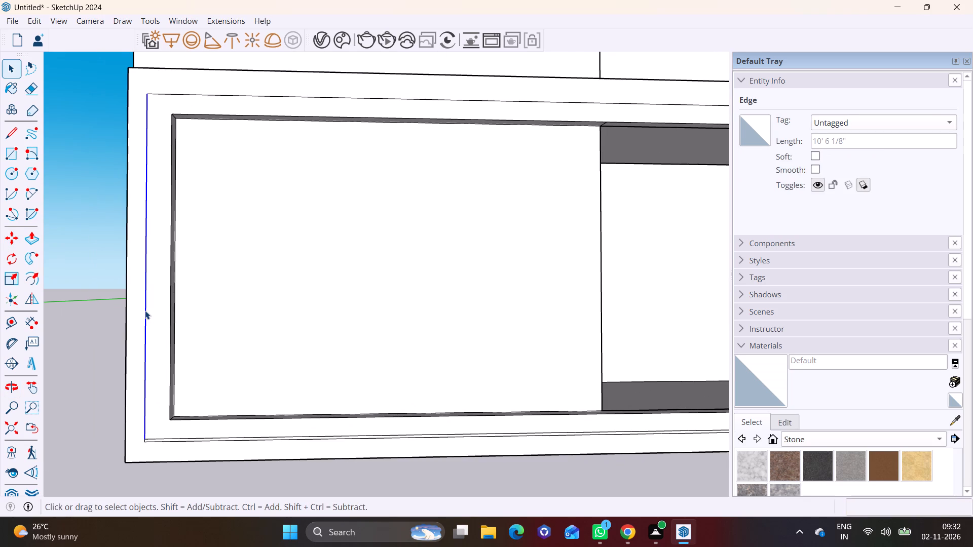
key(m)
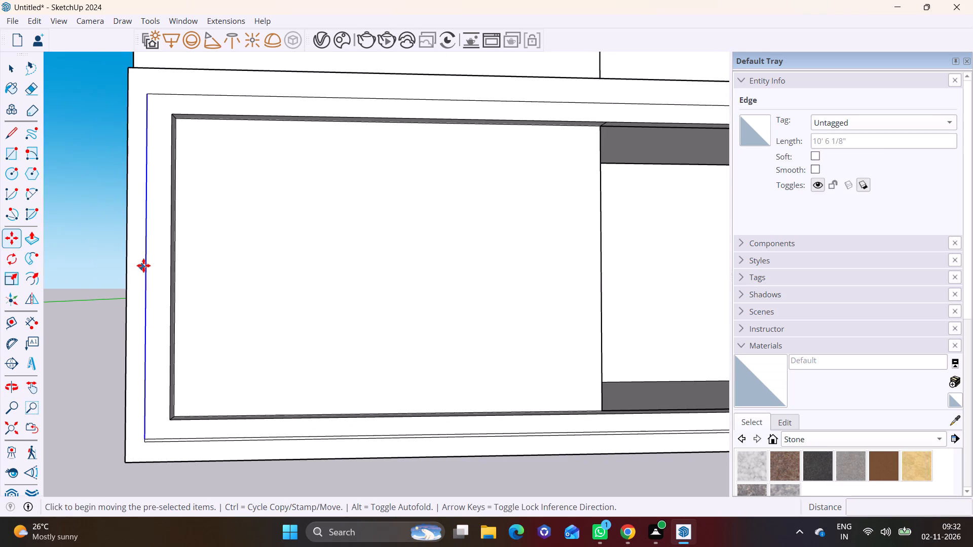
click(145, 262)
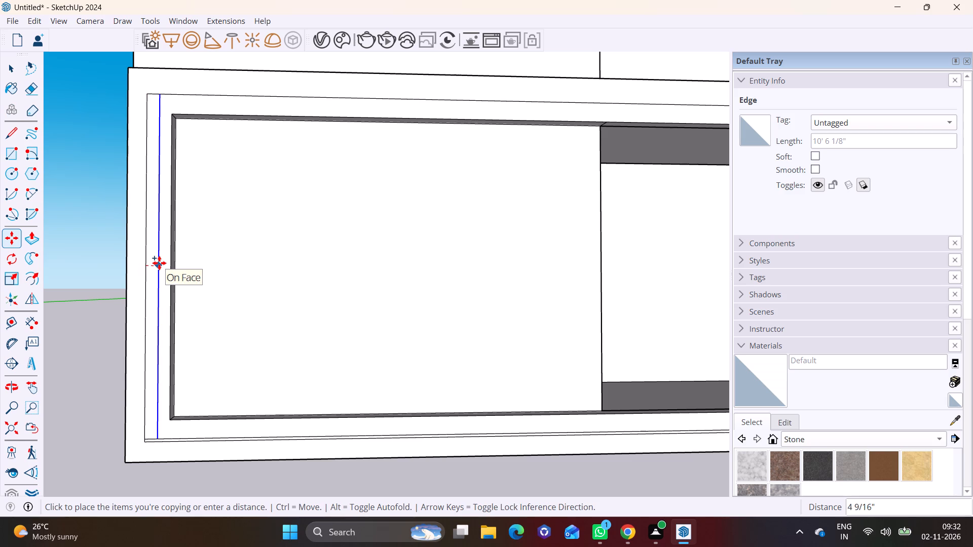
text(1")
key(Return)
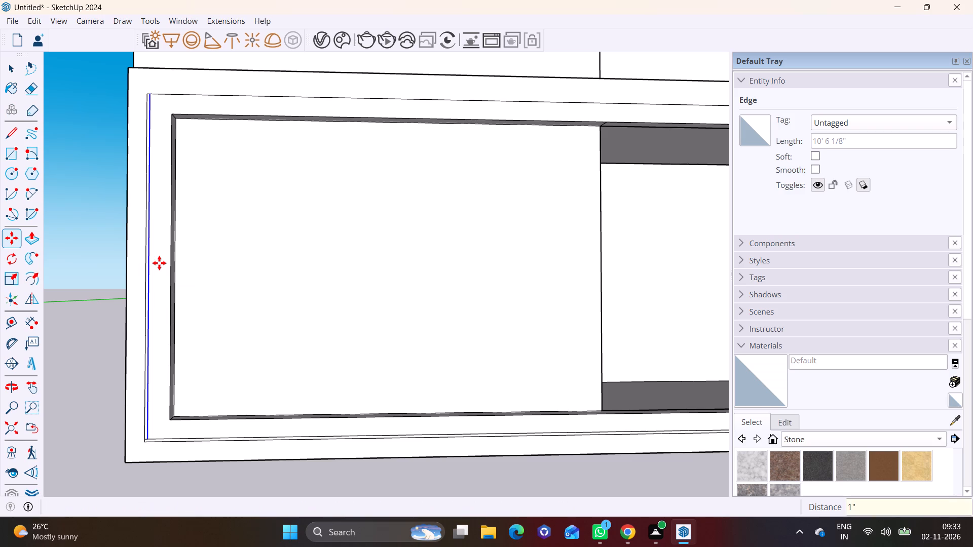
key(space)
Start copying the drawn rectangle's top edge with Move, picking a base point on that edge.
click(260, 97)
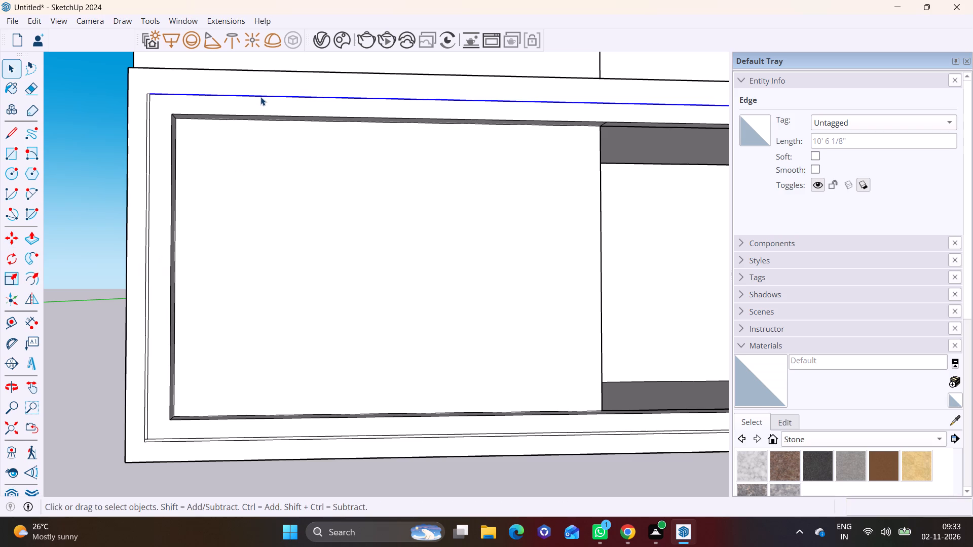
key(m)
click(503, 99)
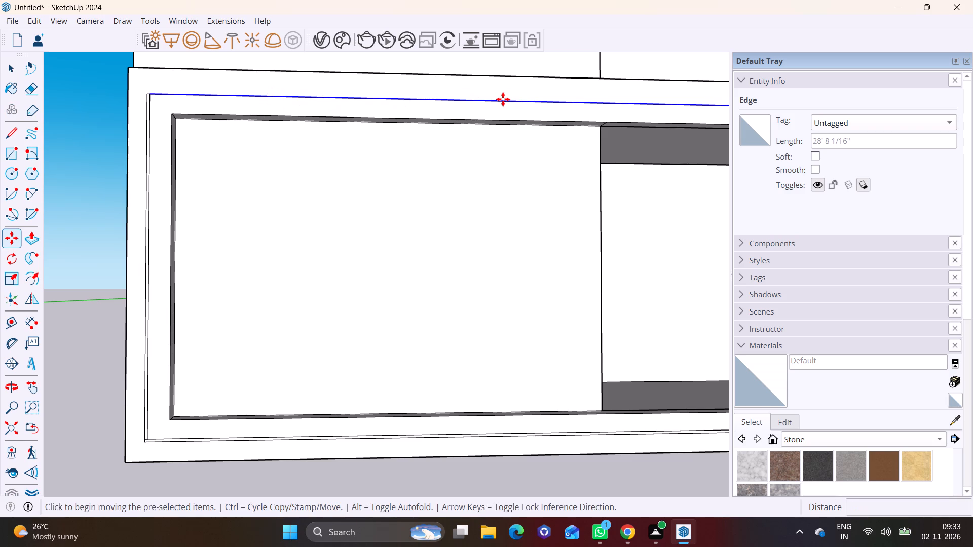
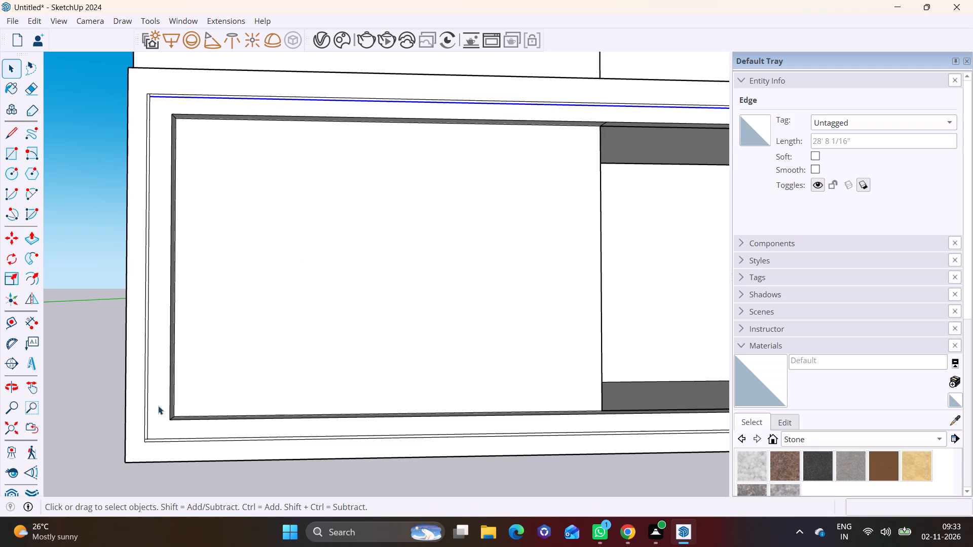
Erase the short overlapping edge stubs at the band's bottom and top corners on the post opposite the balcony end.
scroll(114, 433, up, 14)
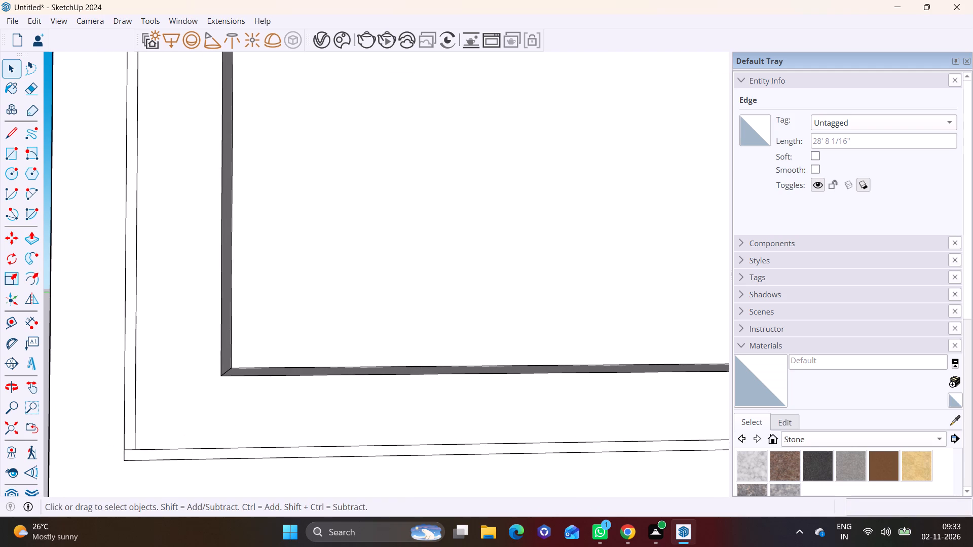
click(21, 88)
scroll(158, 422, up, 3)
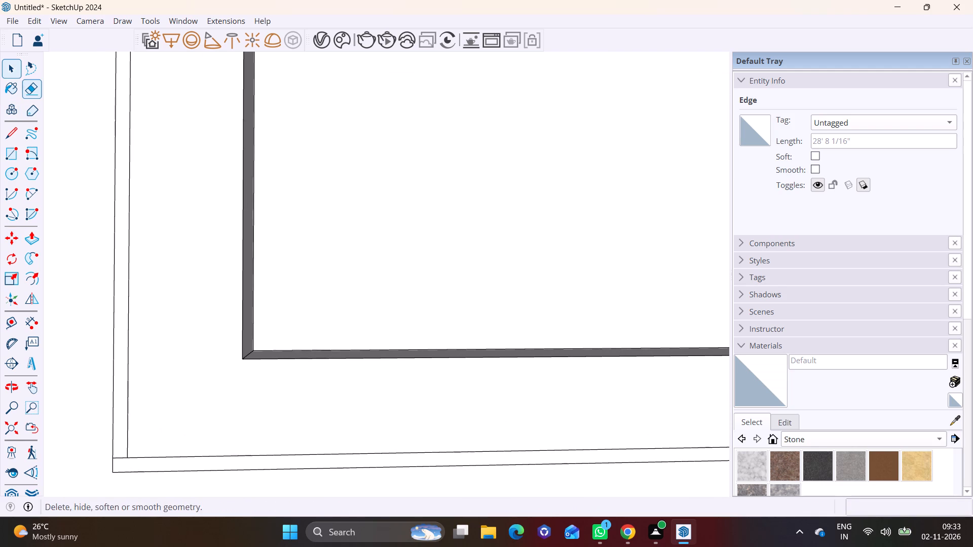
click(36, 89)
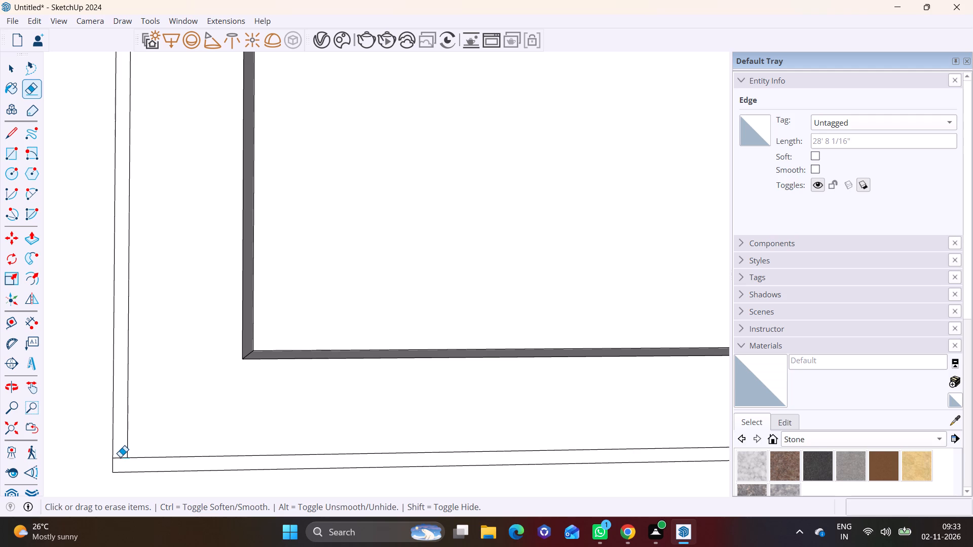
click(120, 457)
scroll(122, 395, down, 8)
shift+middle_drag(146, 163, 117, 489)
scroll(89, 148, down, 4)
shift+middle_drag(104, 101, 168, 482)
scroll(151, 331, up, 14)
drag(138, 286, 149, 288)
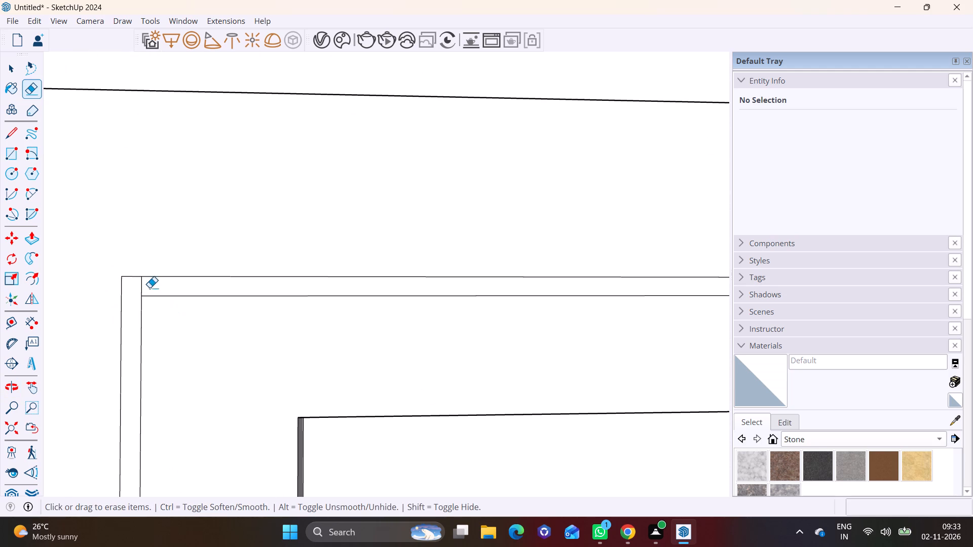
drag(149, 288, 153, 288)
Erase the overlapping edge stubs at the band's top corner on the balcony-end post.
scroll(227, 295, down, 15)
shift+middle_drag(574, 371, 8, 306)
scroll(352, 293, down, 2)
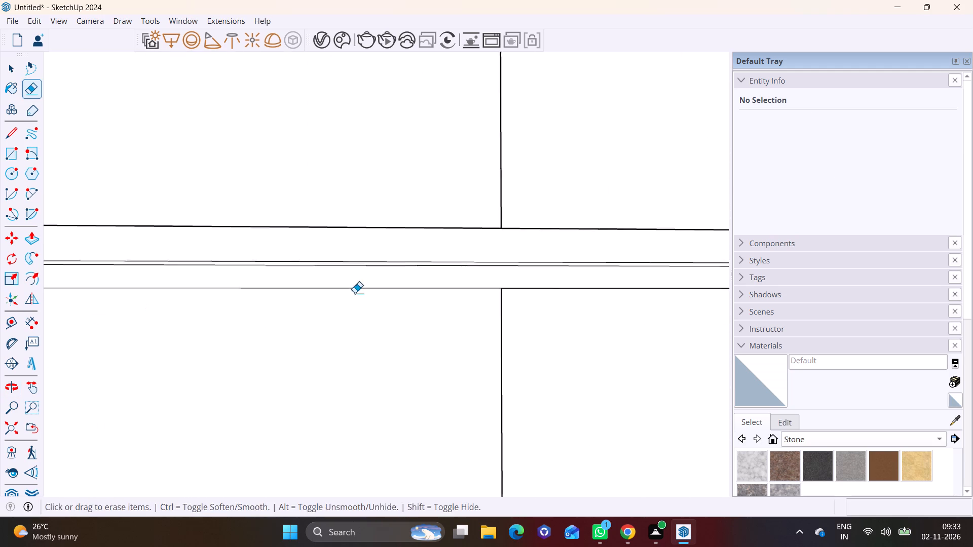
scroll(355, 293, down, 2)
shift+middle_drag(534, 320, 82, 320)
scroll(202, 263, up, 12)
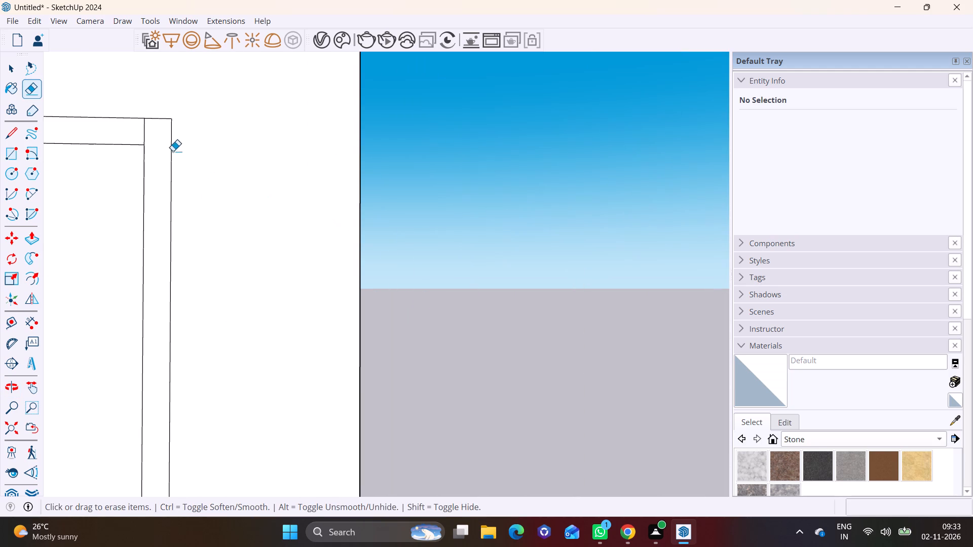
drag(130, 132, 157, 132)
Erase only the overlapping stubs at the band's bottom corner on the balcony-end post, undoing the stroke that also removes its outer edge.
scroll(175, 273, down, 9)
shift+middle_drag(196, 408, 341, 83)
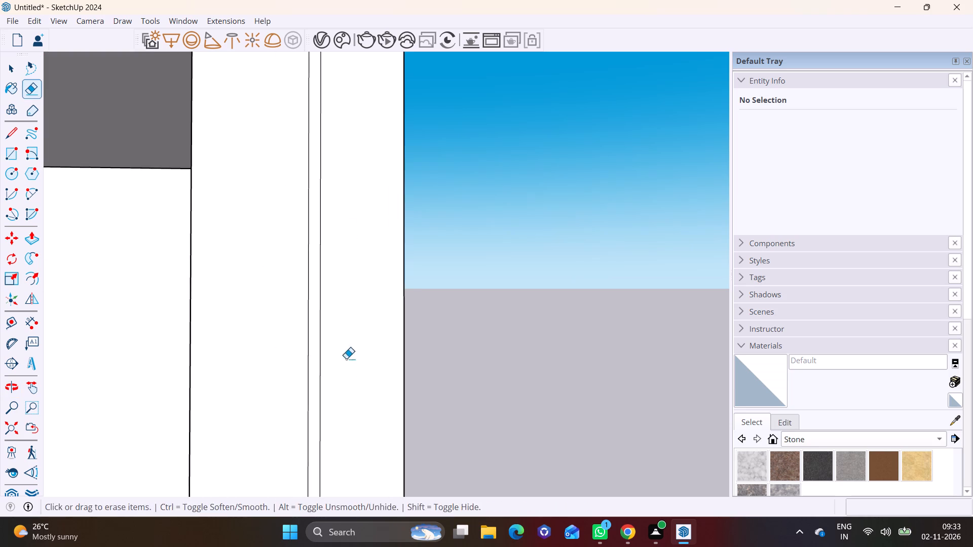
shift+middle_drag(346, 374, 419, 66)
scroll(378, 281, down, 13)
shift+middle_drag(373, 427, 381, 164)
scroll(399, 290, up, 20)
drag(392, 326, 462, 324)
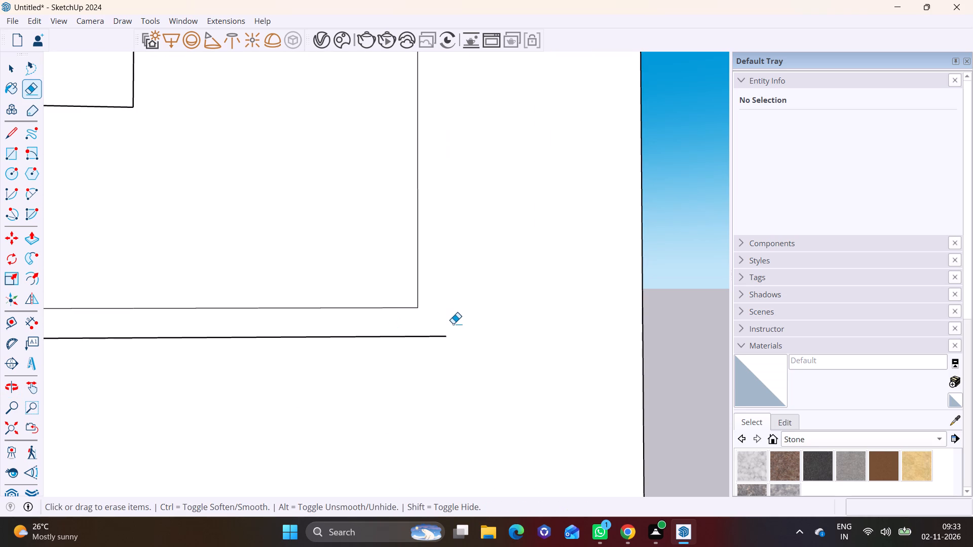
key(ctrl+z)
click(420, 323)
click(417, 323)
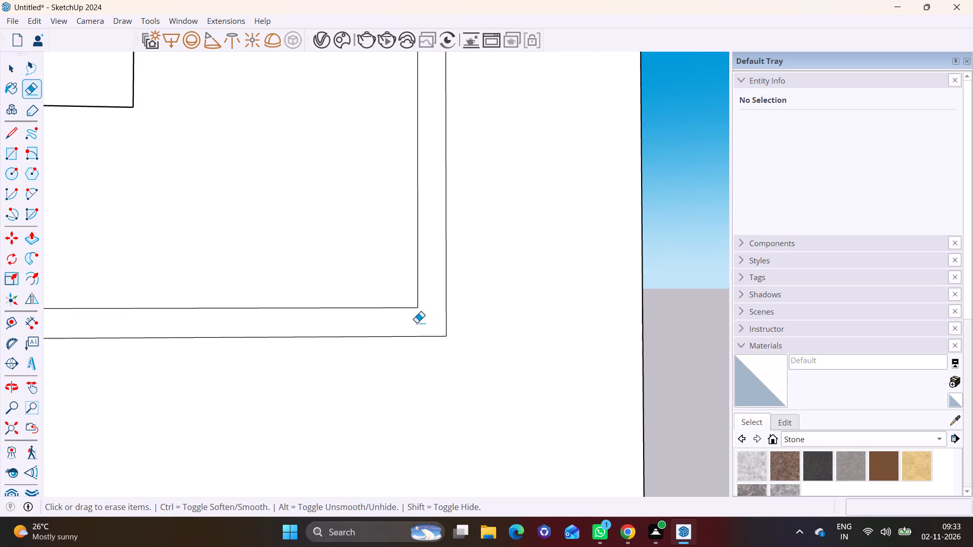
key(space)
Examine the cleaned-up band outline around the whole front frame.
scroll(514, 321, down, 17)
shift+middle_drag(315, 295, 376, 320)
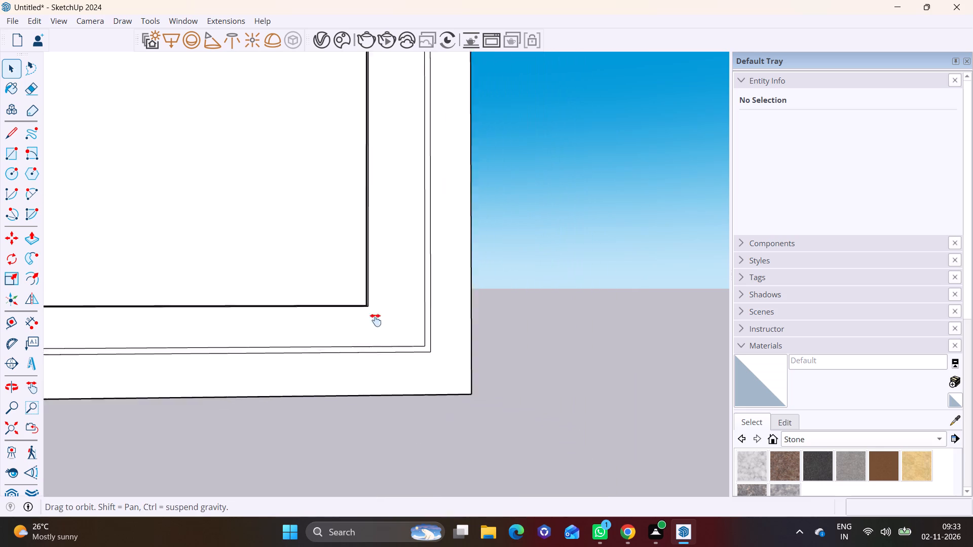
shift+middle_drag(376, 320, 512, 346)
scroll(405, 304, down, 8)
shift+middle_drag(377, 264, 524, 337)
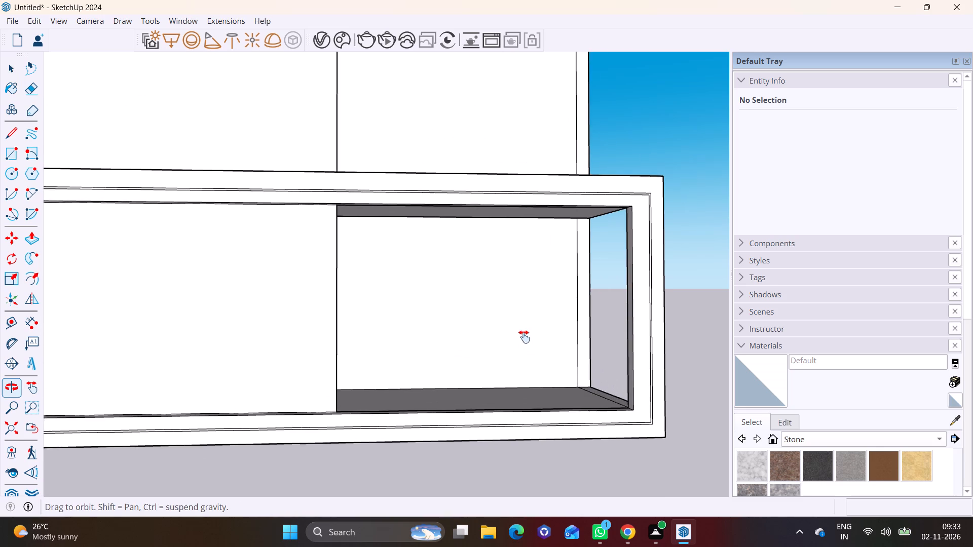
shift+middle_drag(524, 337, 524, 337)
middle_drag(497, 356, 462, 330)
scroll(483, 355, up, 1)
scroll(420, 289, down, 4)
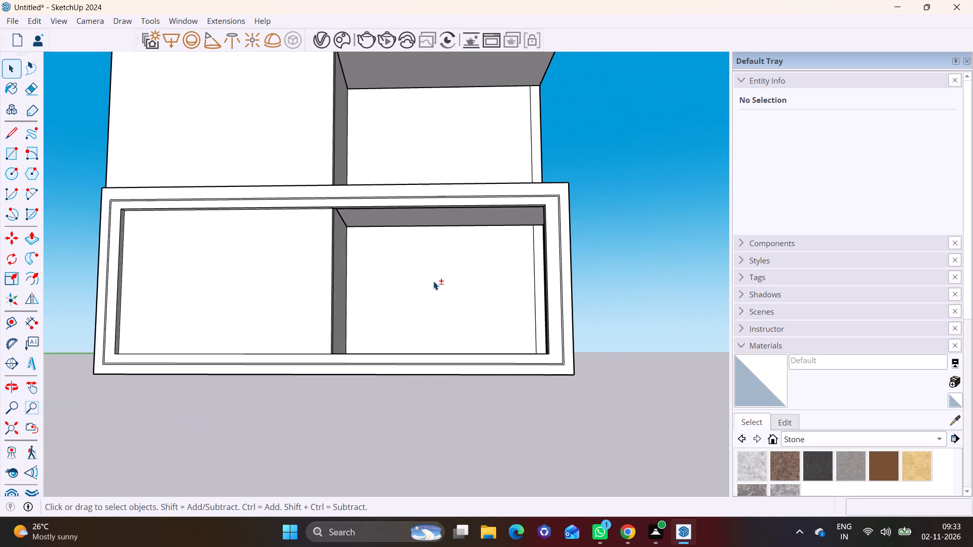
shift+middle_drag(433, 281, 498, 316)
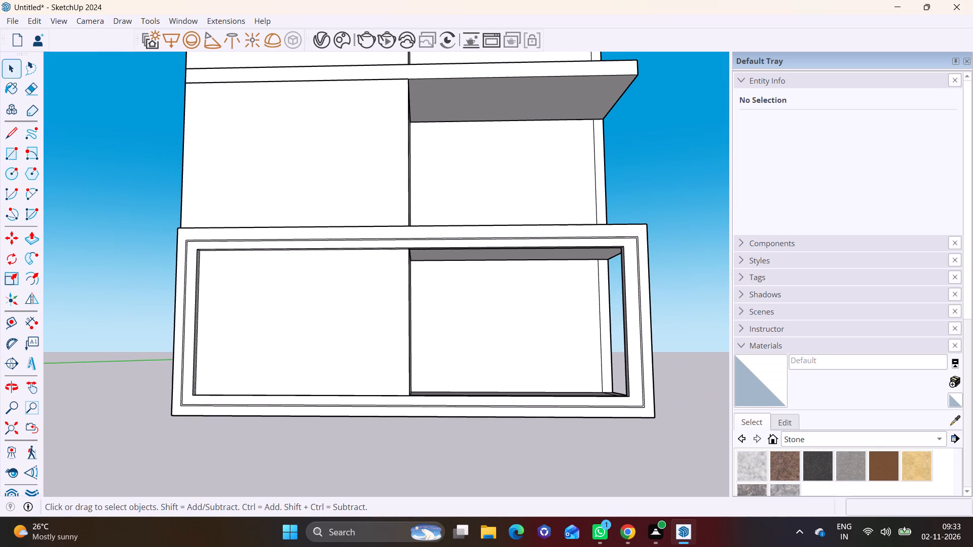
Paint the frame's front face inside and outside the 1" band with Color M06 from the Colors collection, leaving the band unpainted.
click(793, 436)
click(801, 359)
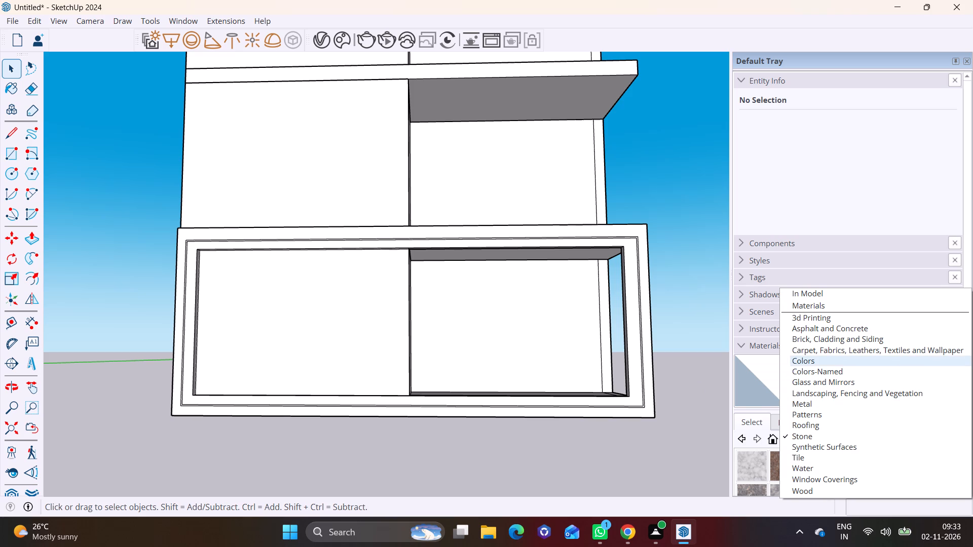
scroll(761, 461, down, 12)
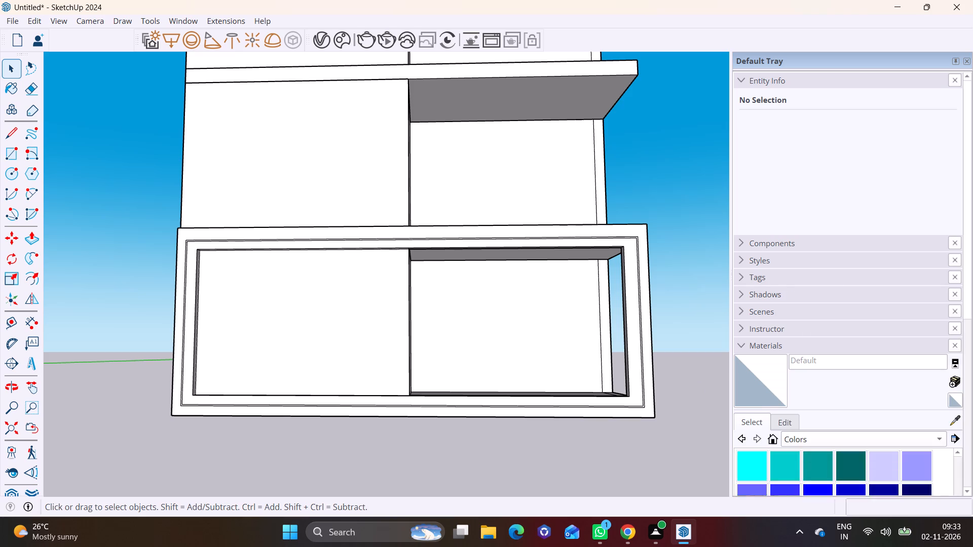
scroll(762, 470, down, 12)
click(746, 465)
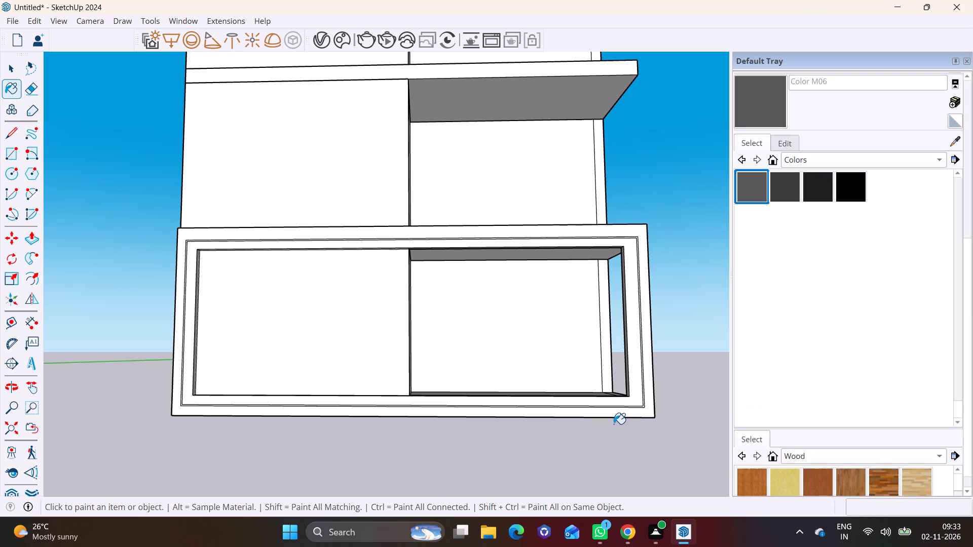
scroll(614, 424, up, 3)
scroll(648, 386, up, 4)
click(639, 357)
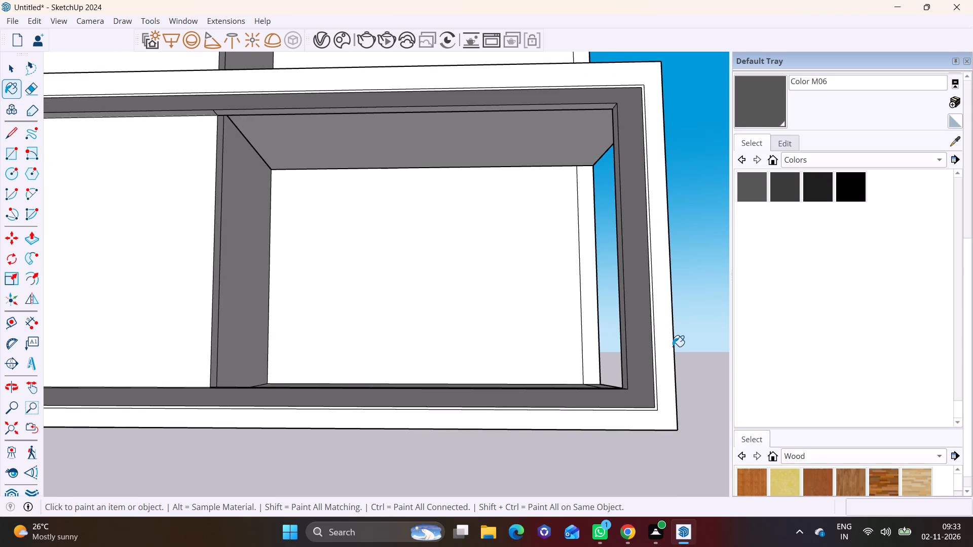
click(673, 342)
click(667, 341)
key(space)
click(715, 403)
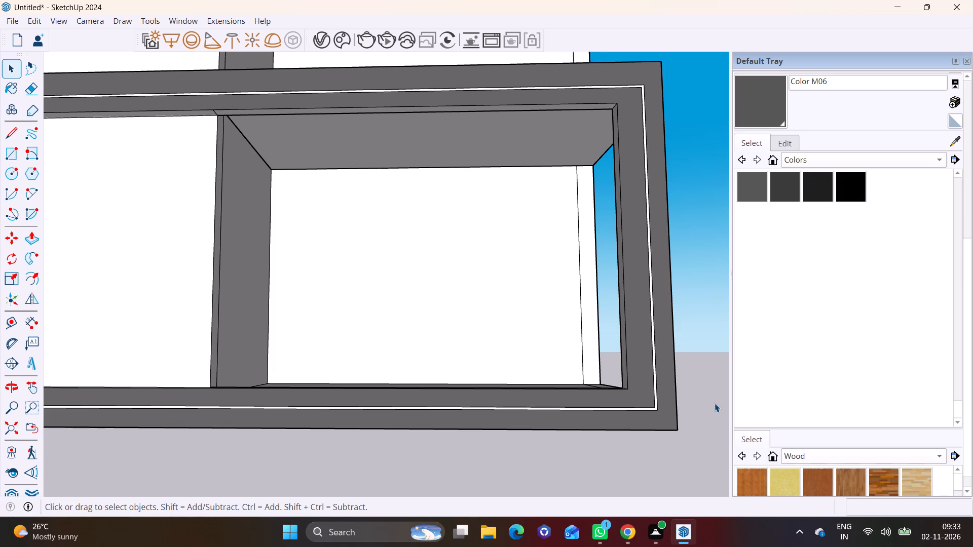
Examine the painted front frame together with the storeys above it.
scroll(484, 345, down, 8)
middle_drag(506, 338, 500, 410)
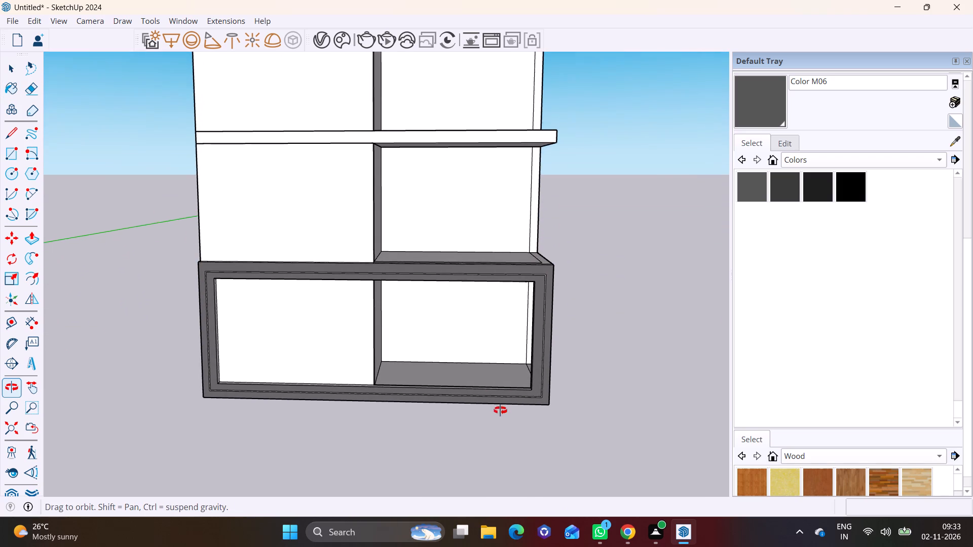
middle_drag(500, 410, 500, 412)
middle_drag(441, 296, 495, 242)
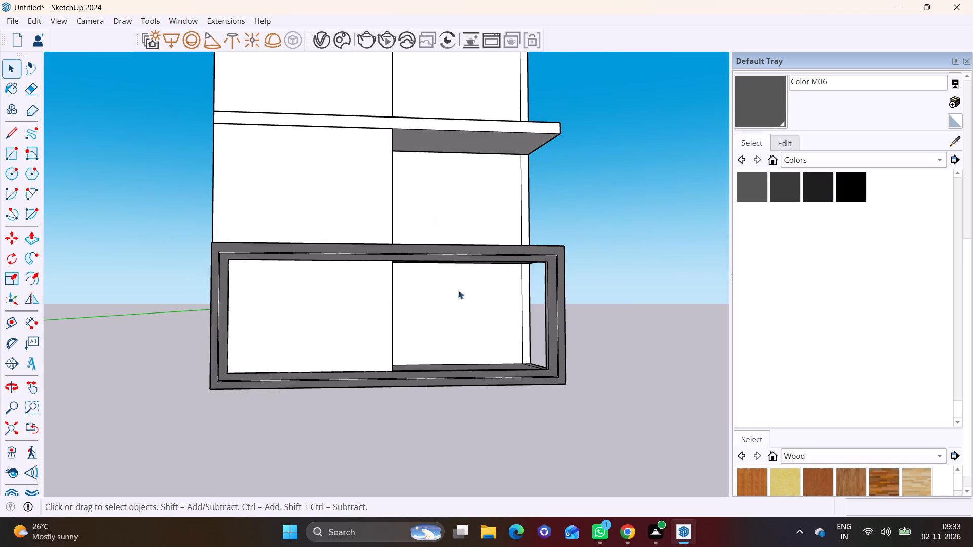
scroll(441, 291, up, 3)
middle_drag(462, 304, 426, 300)
scroll(424, 300, down, 4)
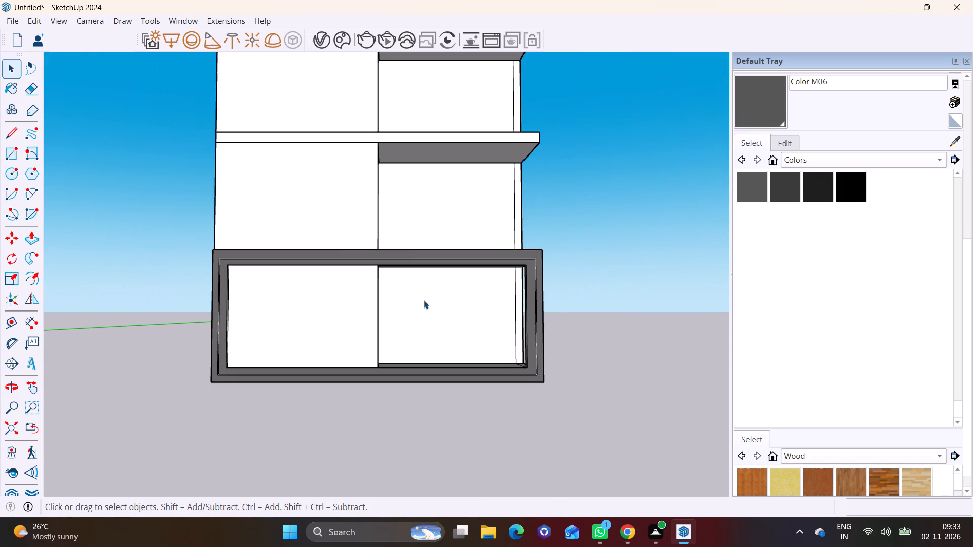
shift+middle_drag(408, 240, 441, 370)
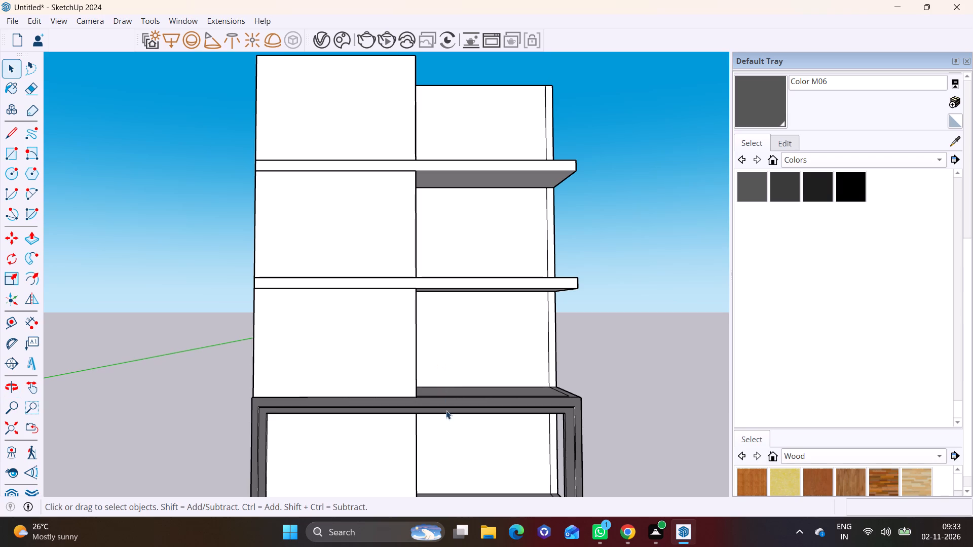
shift+scroll(466, 420, up, 1)
shift+middle_drag(464, 418, 419, 305)
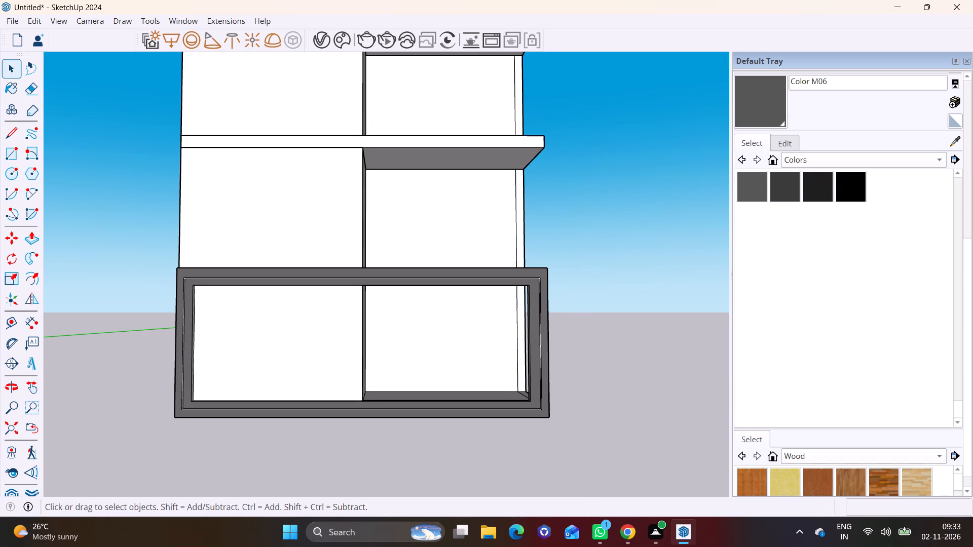
Open 3D Warehouse.
click(185, 27)
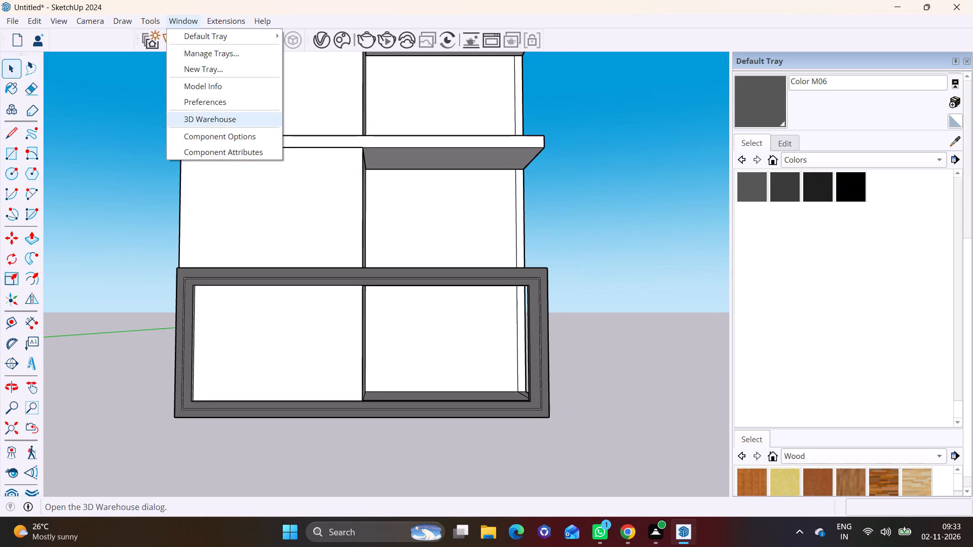
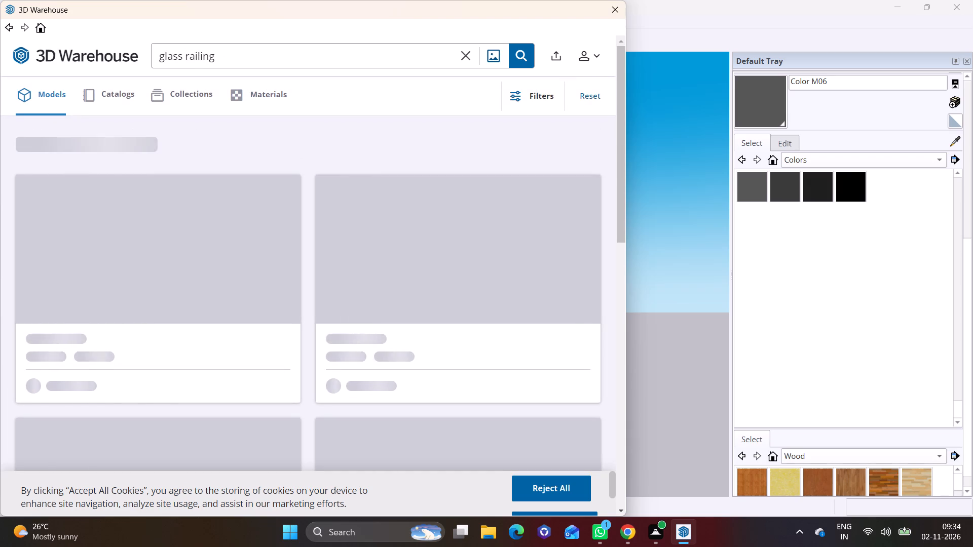
Browse the glass railing results and load the 132 KB "glass rail" model with three panels directly into the model.
scroll(468, 370, down, 3)
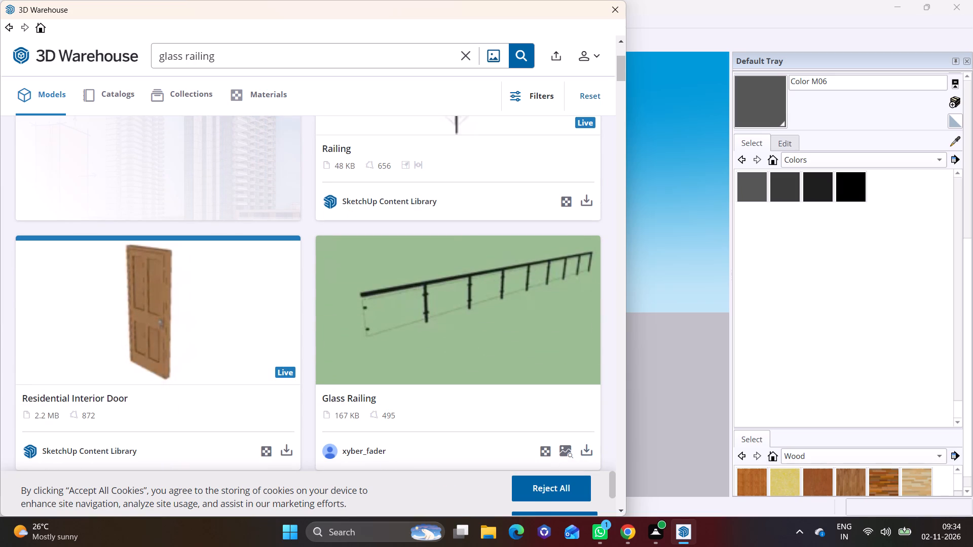
double_click(614, 504)
click(619, 512)
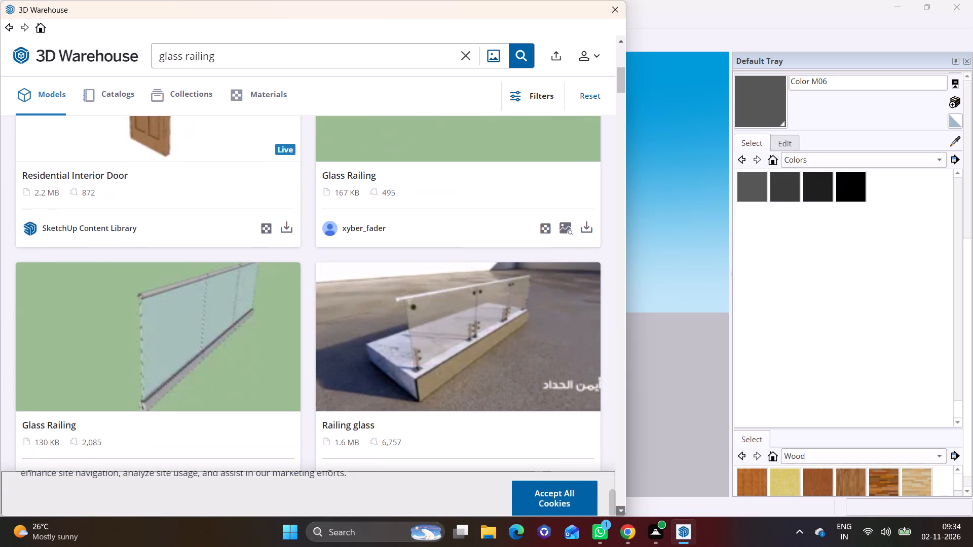
click(619, 512)
click(619, 512)
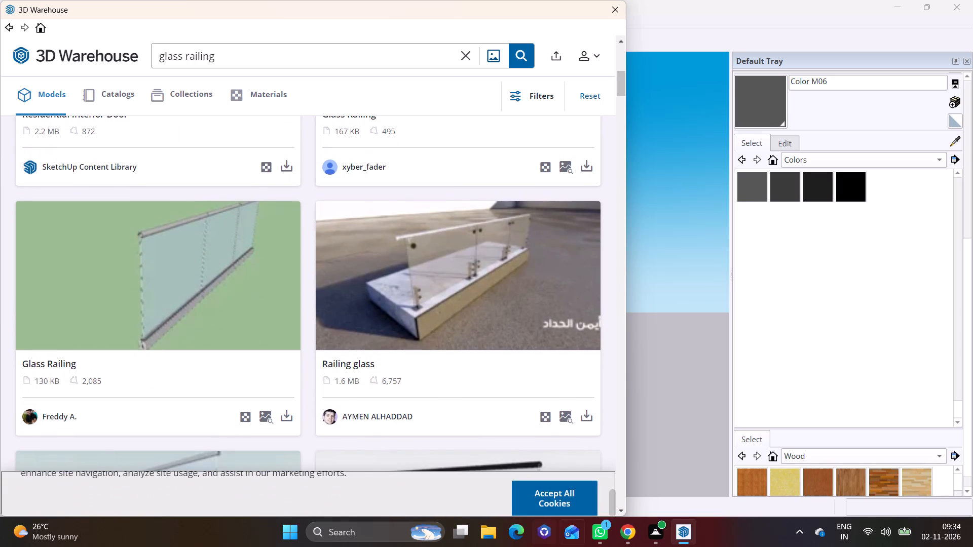
click(621, 504)
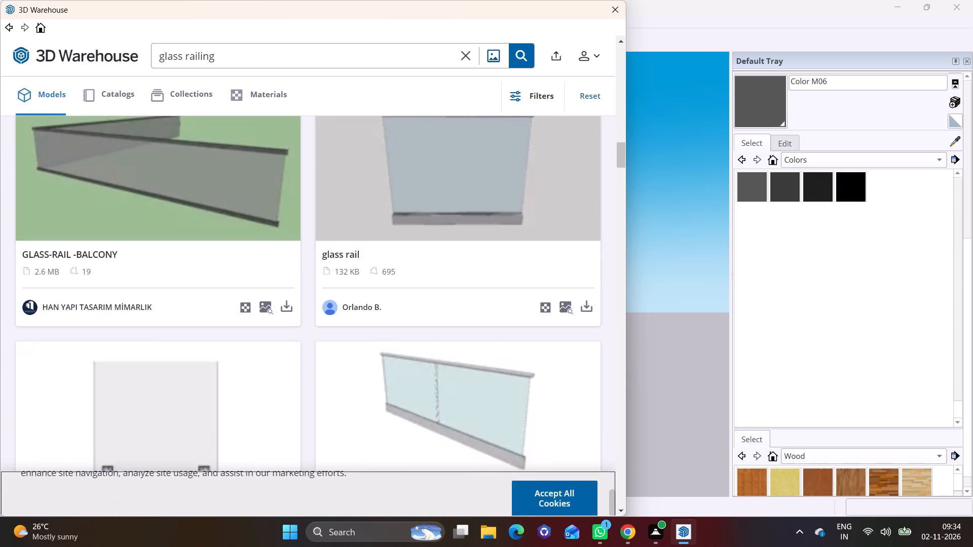
click(622, 40)
click(622, 40)
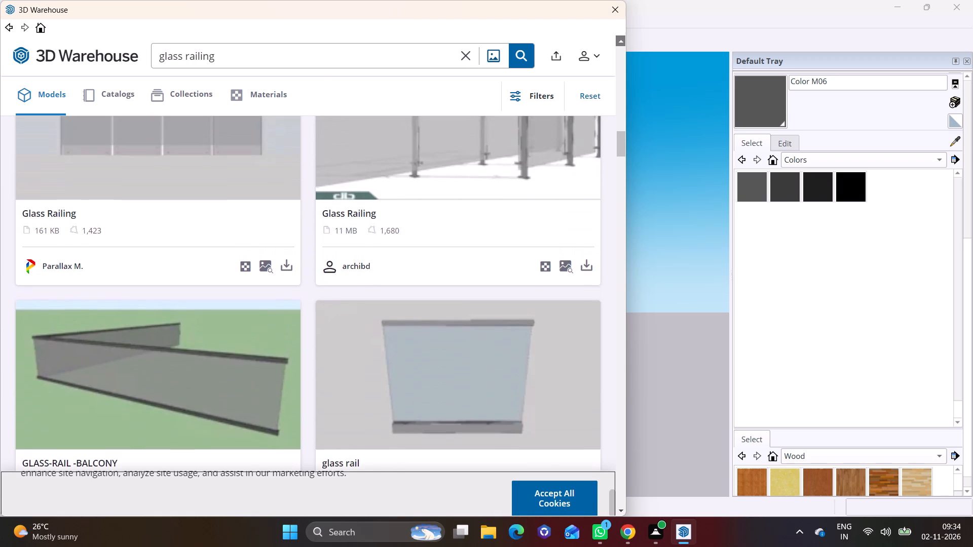
click(622, 40)
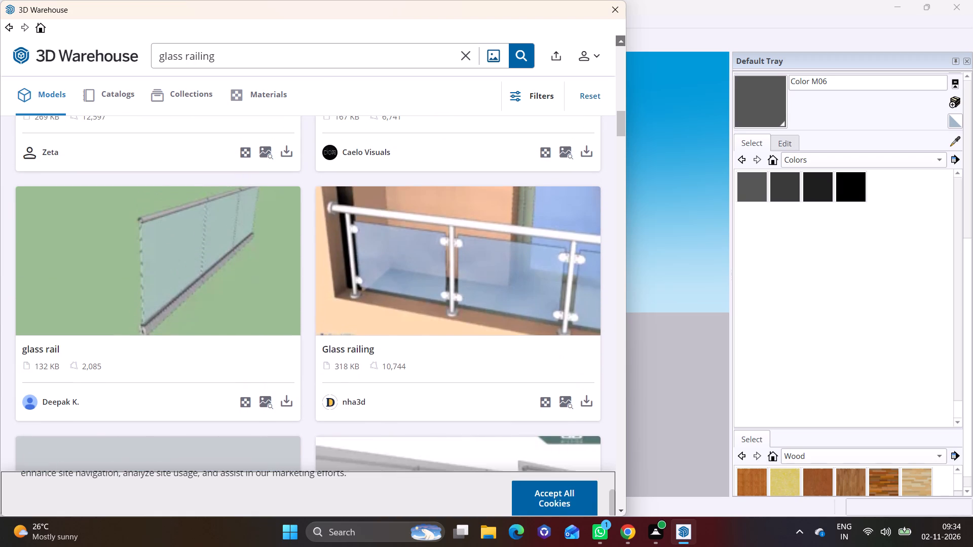
click(286, 397)
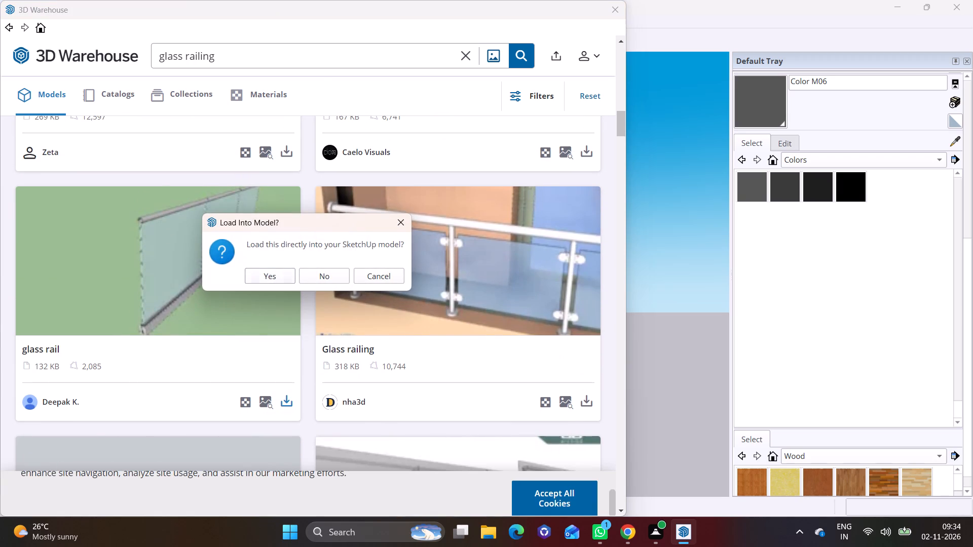
click(284, 276)
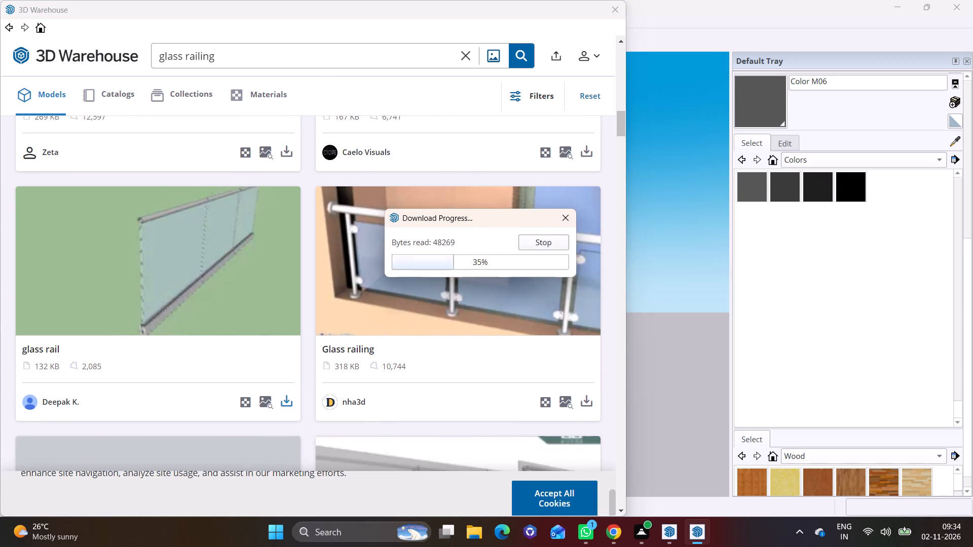
click(613, 290)
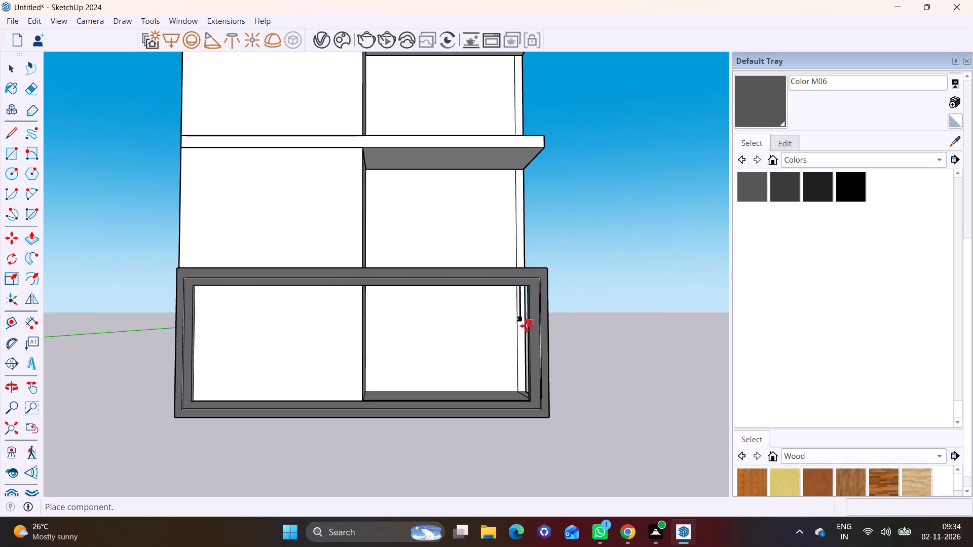
Place the glass rail component on the open ground beside the house.
scroll(569, 362, down, 8)
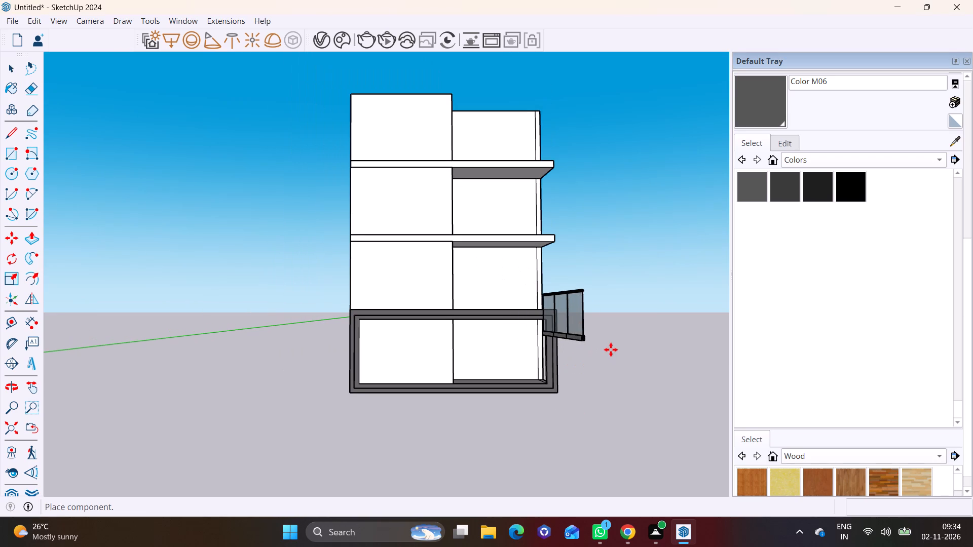
middle_drag(611, 349, 468, 398)
middle_drag(411, 203, 401, 399)
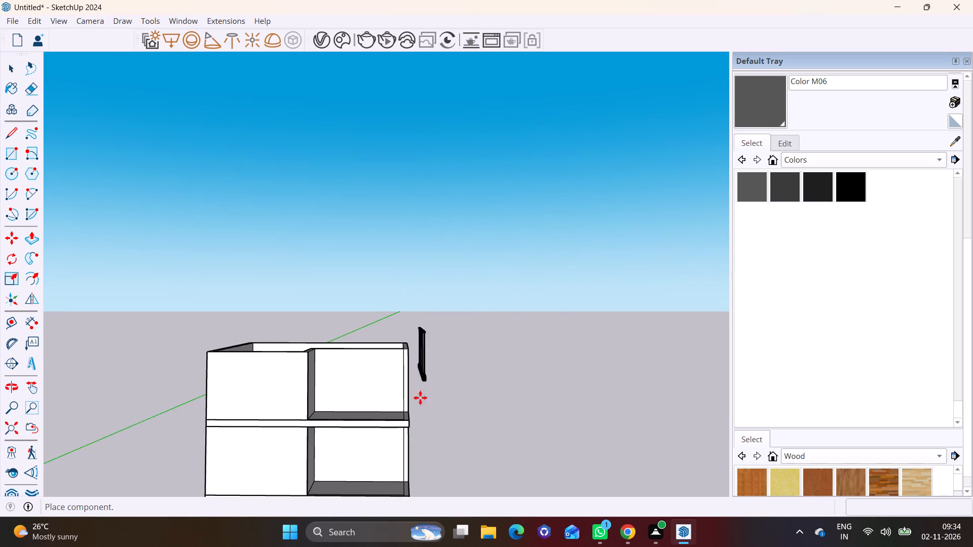
shift+middle_drag(444, 393, 441, 174)
middle_drag(451, 367, 439, 449)
click(476, 398)
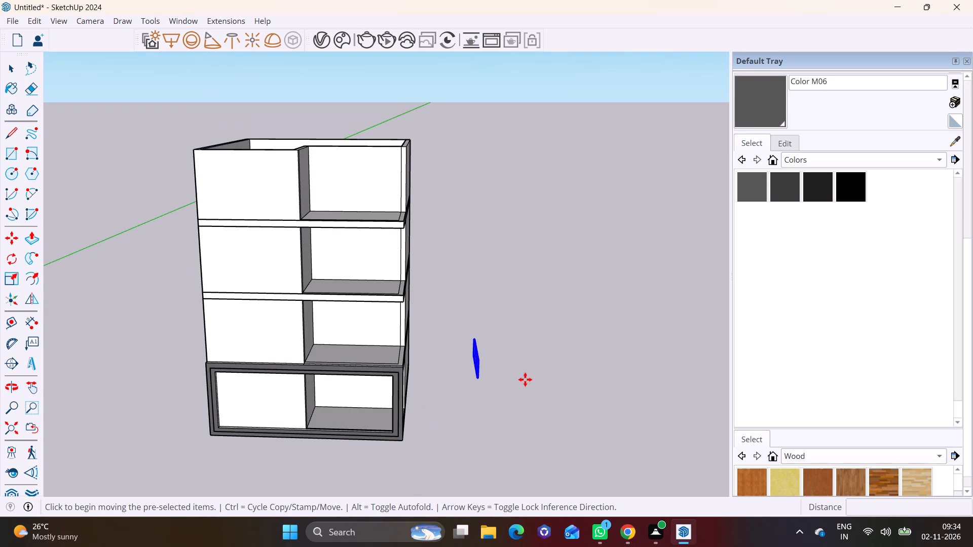
Rotate the glass rail on the ground plane so it runs parallel to the house front.
scroll(521, 372, up, 3)
middle_drag(511, 380, 490, 447)
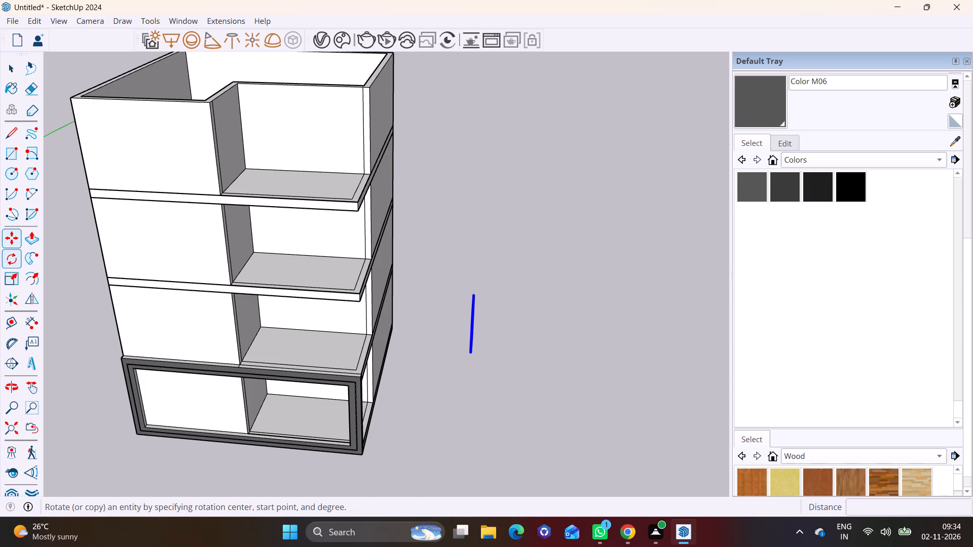
click(10, 254)
click(527, 327)
click(610, 335)
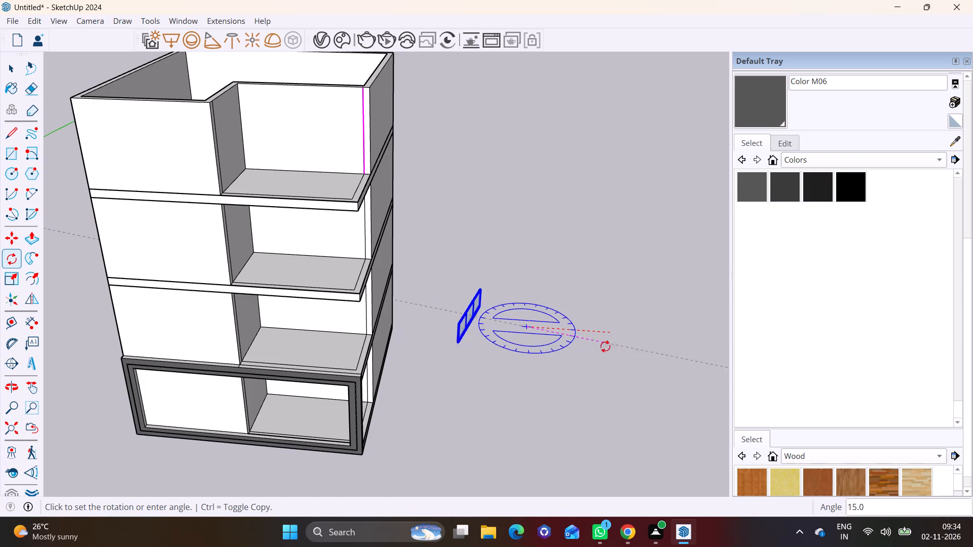
click(534, 382)
Move the glass rail by its lower corner to the inner wall corner of the framed storey's balcony opening.
key(m)
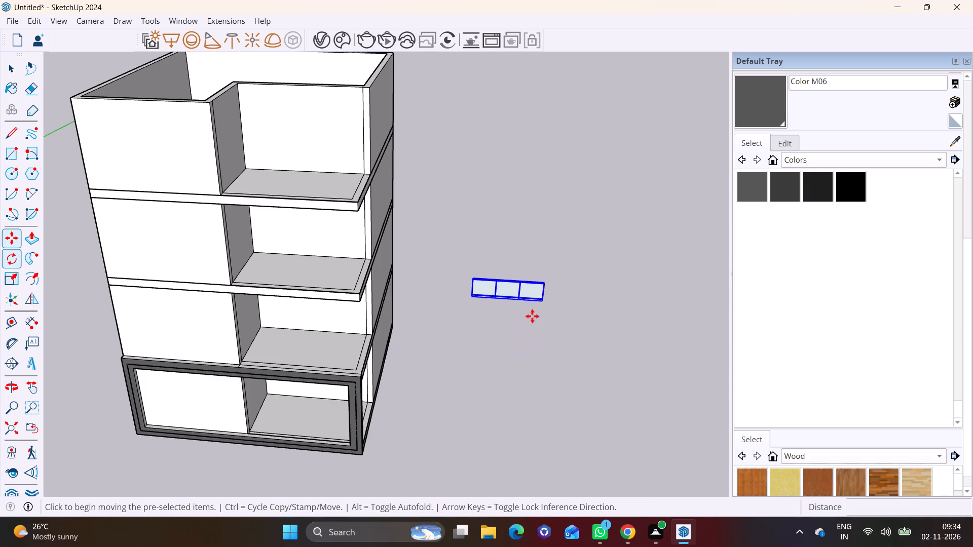
click(473, 292)
scroll(245, 422, up, 5)
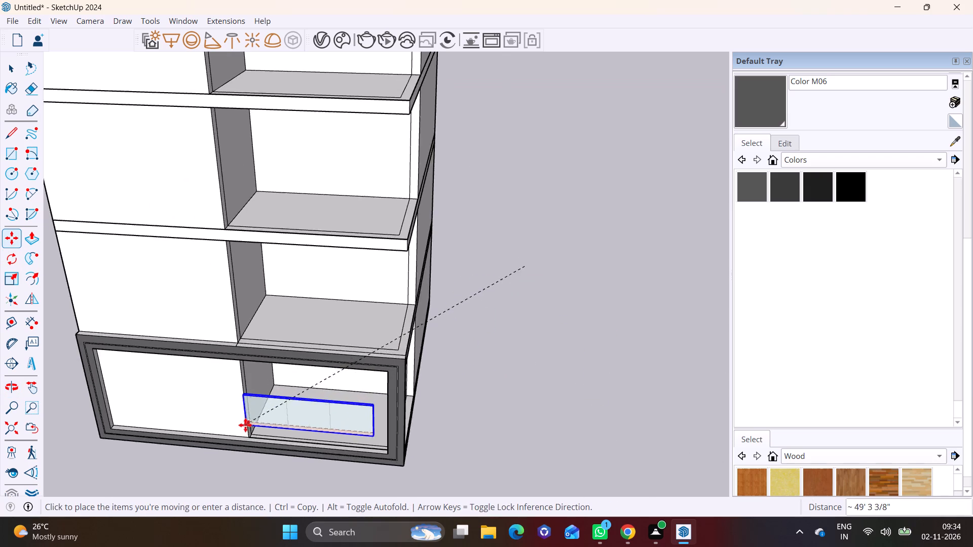
scroll(245, 425, up, 6)
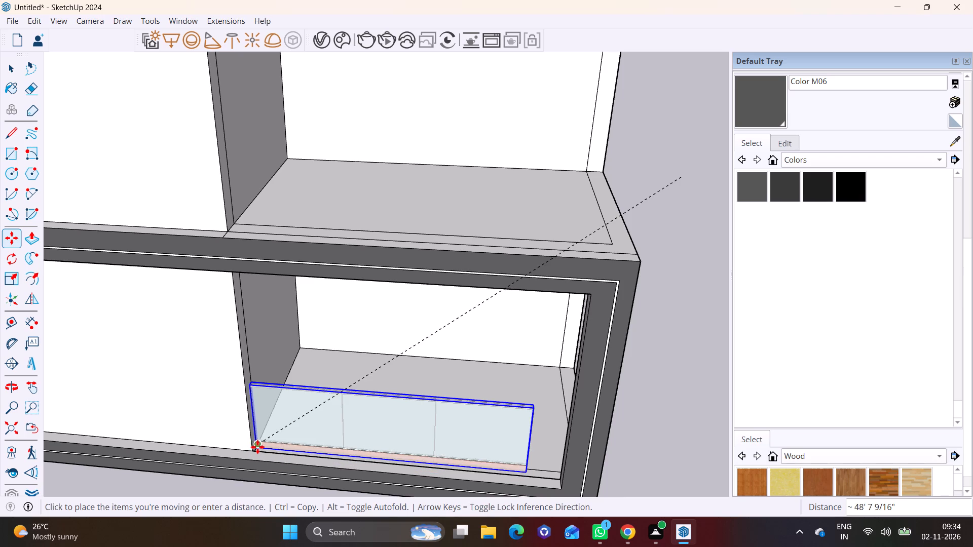
click(257, 447)
key(space)
click(617, 449)
Scale the glass rail lengthwise along the green axis by 1.10 toward the frame's far side.
scroll(406, 433, up, 1)
middle_drag(401, 432, 424, 304)
scroll(346, 345, up, 5)
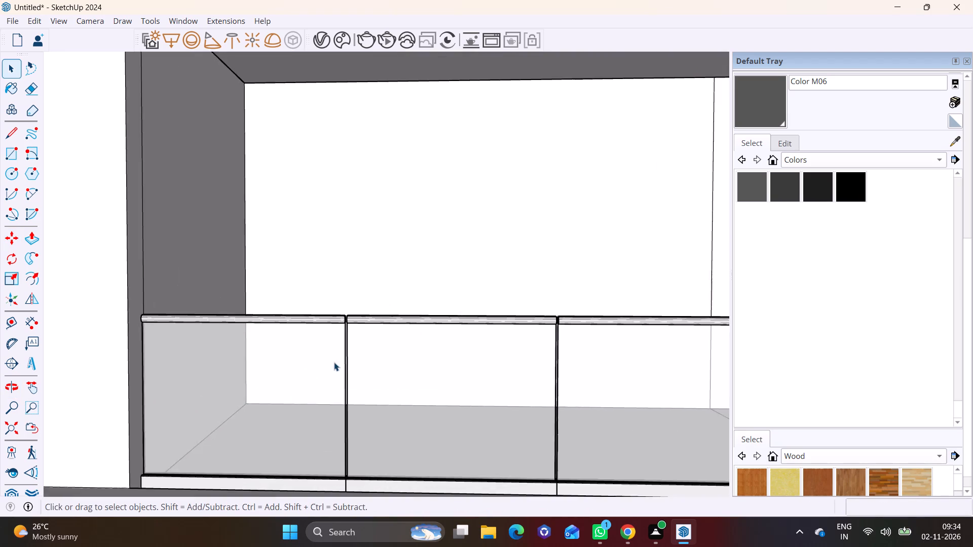
scroll(334, 362, up, 2)
shift+middle_drag(359, 368, 326, 267)
middle_drag(340, 328, 302, 421)
scroll(313, 422, down, 7)
shift+middle_drag(468, 443, 415, 351)
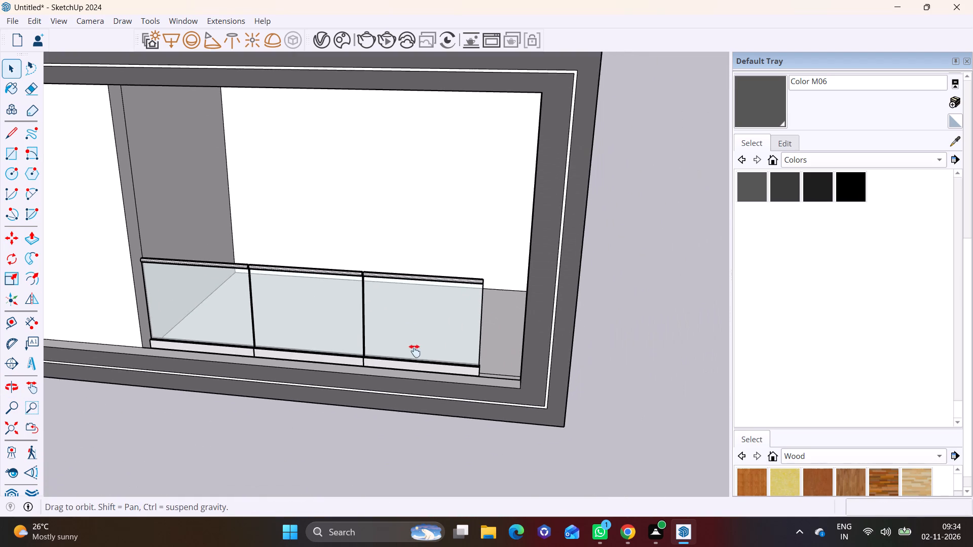
shift+middle_drag(415, 351, 415, 350)
click(461, 345)
click(5, 279)
scroll(244, 288, up, 1)
middle_drag(244, 288, 224, 299)
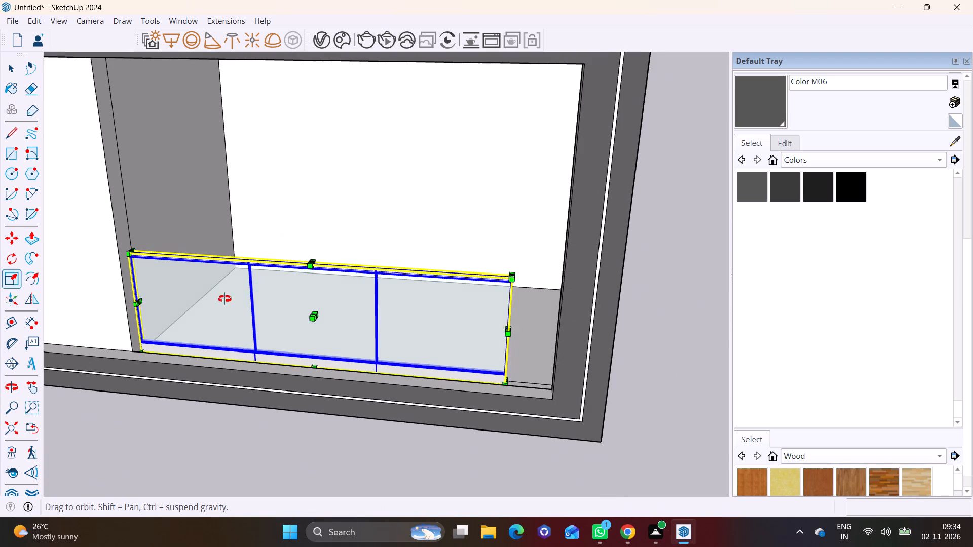
middle_drag(224, 299, 111, 265)
scroll(453, 352, up, 7)
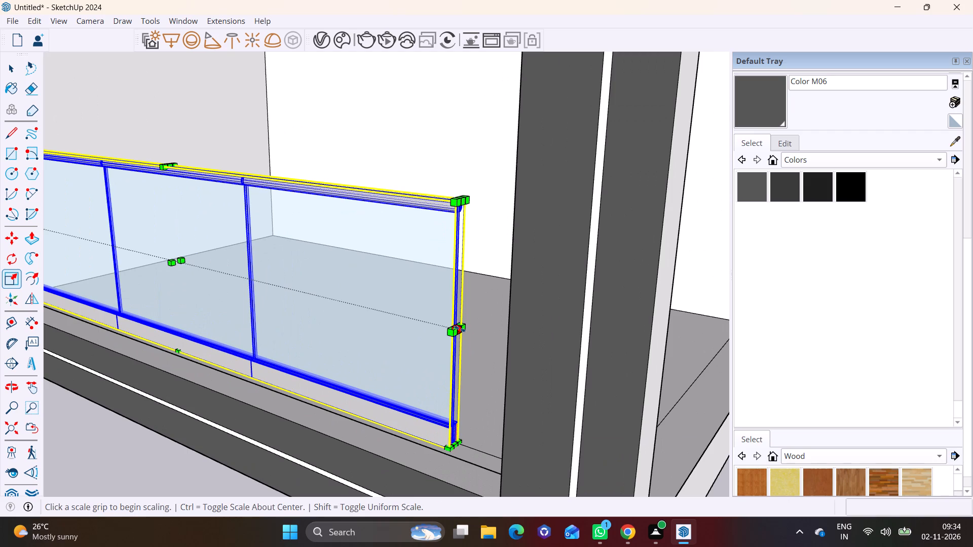
click(460, 329)
click(540, 341)
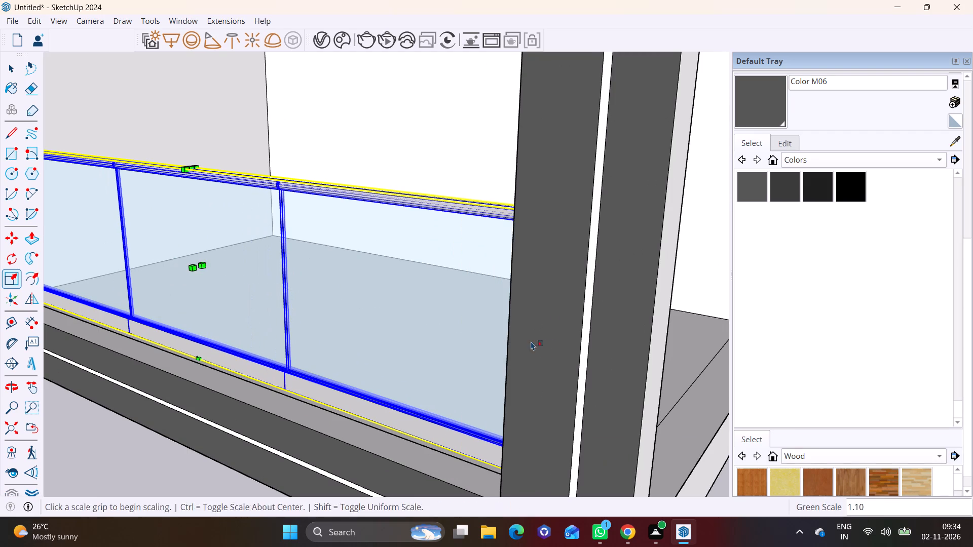
key(space)
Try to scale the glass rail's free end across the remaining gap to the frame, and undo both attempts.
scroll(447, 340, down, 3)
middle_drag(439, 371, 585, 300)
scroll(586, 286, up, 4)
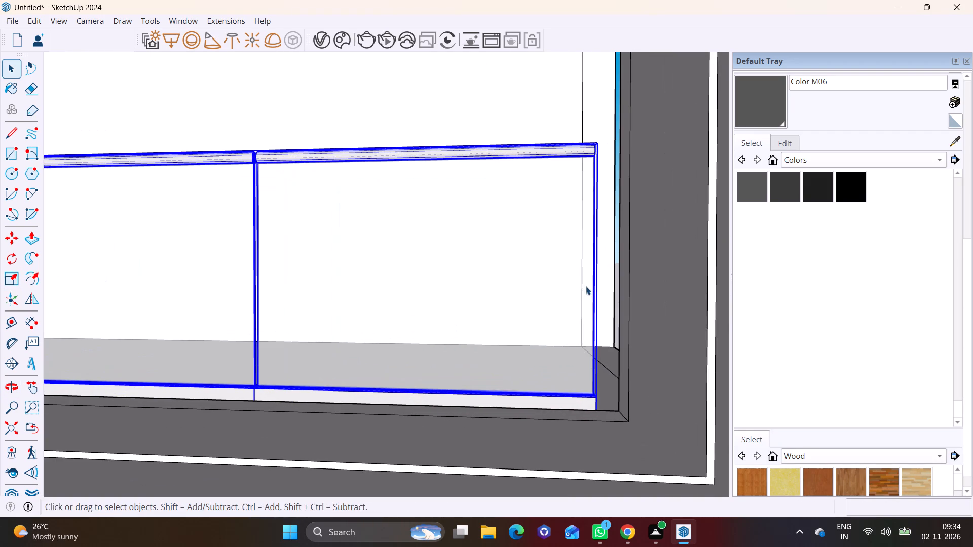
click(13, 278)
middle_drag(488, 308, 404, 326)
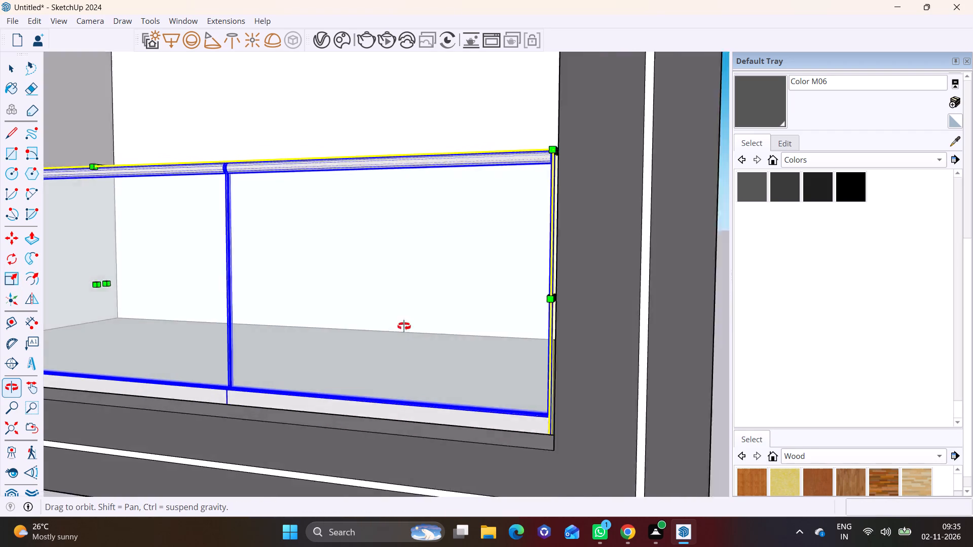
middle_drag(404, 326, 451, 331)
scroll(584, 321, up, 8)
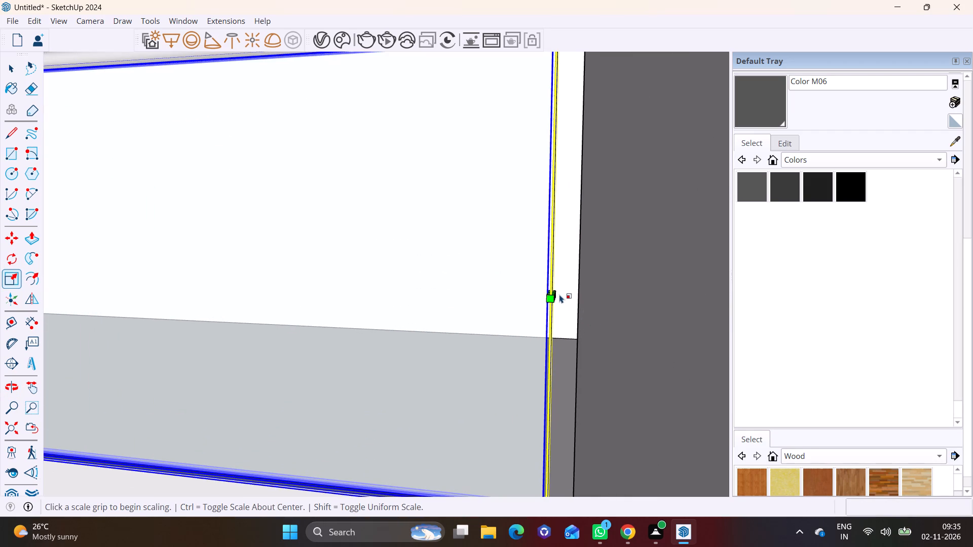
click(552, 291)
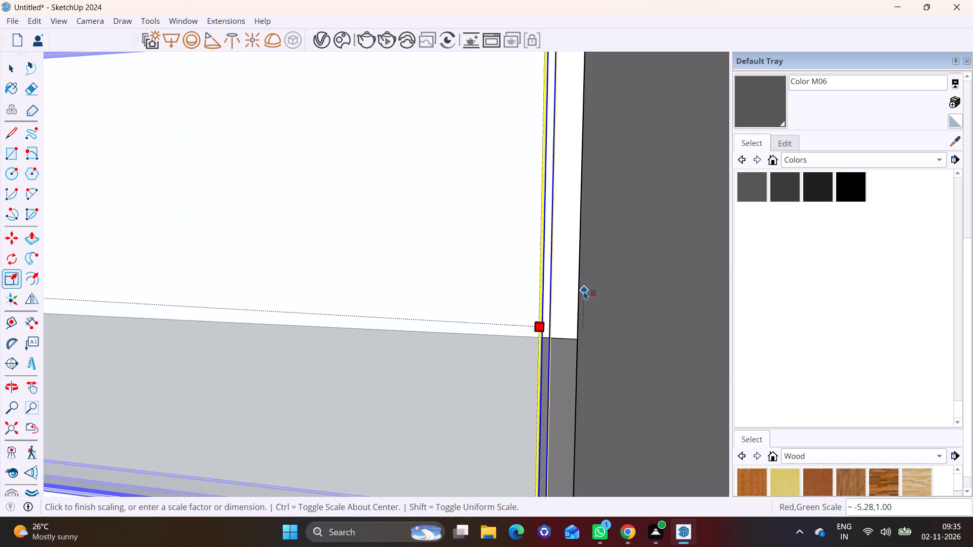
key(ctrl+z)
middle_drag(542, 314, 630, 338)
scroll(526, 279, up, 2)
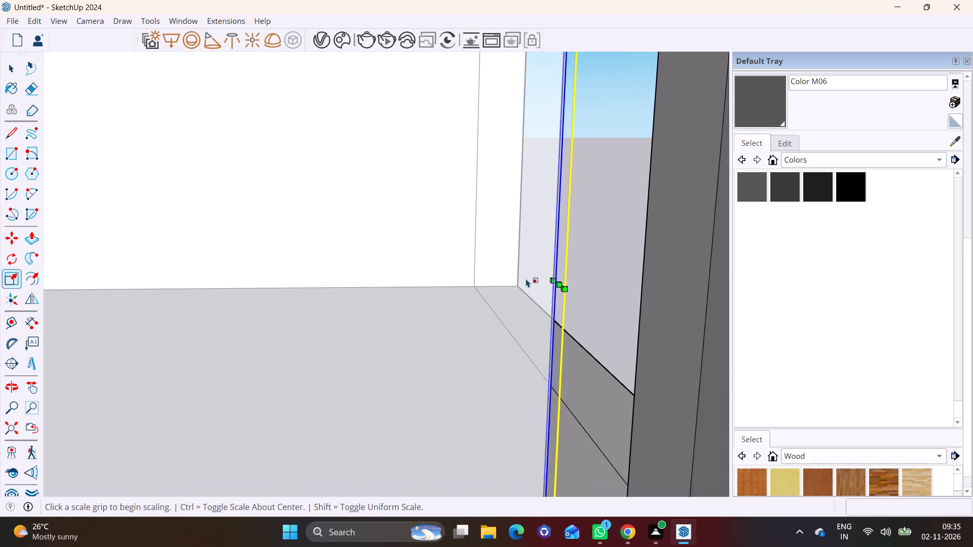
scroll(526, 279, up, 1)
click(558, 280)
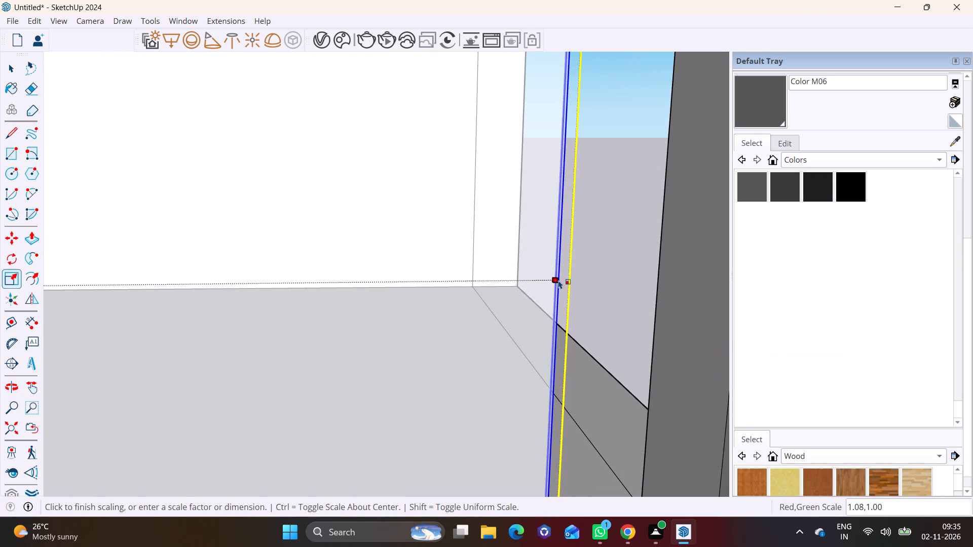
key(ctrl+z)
Stretch the glass rail's free end along the green axis until it meets the frame's inner side, and finish scaling.
click(564, 284)
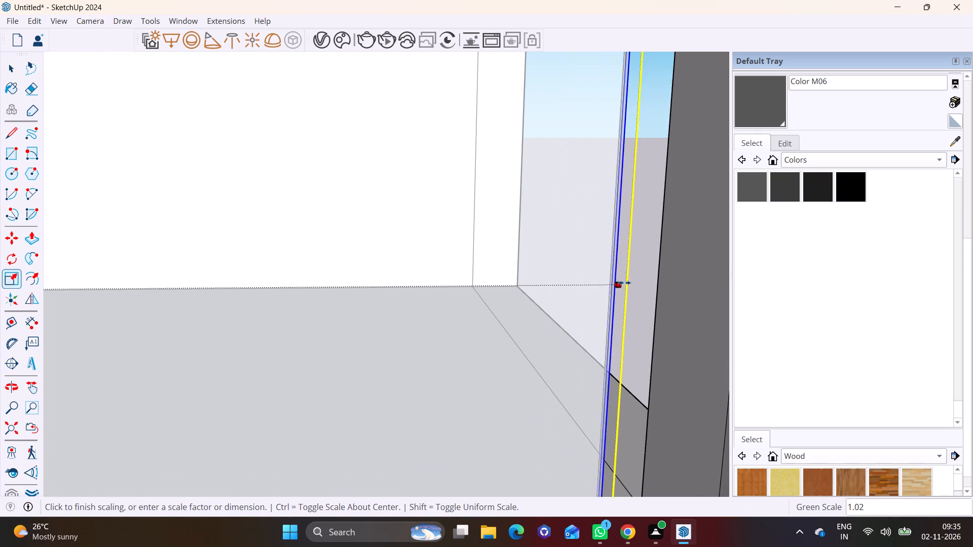
click(656, 281)
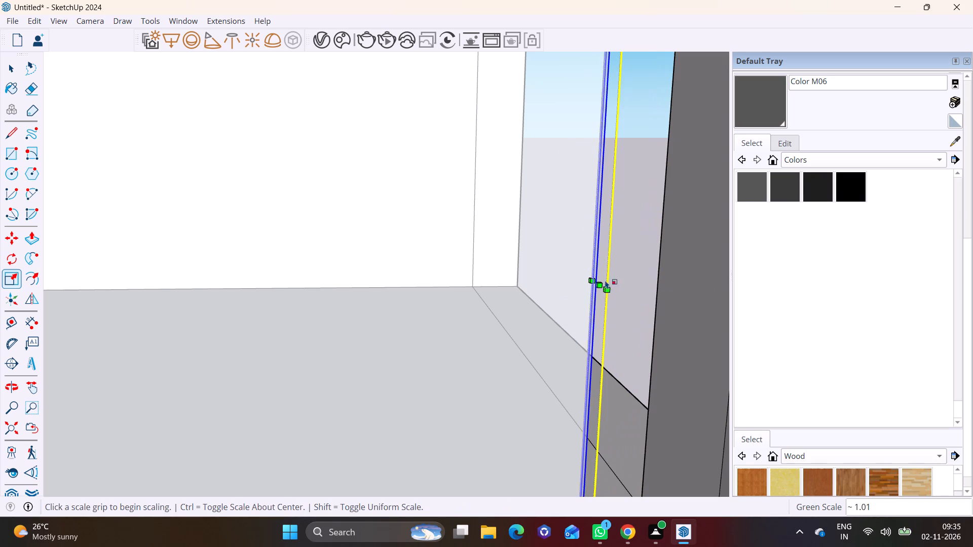
click(600, 284)
click(637, 277)
click(624, 284)
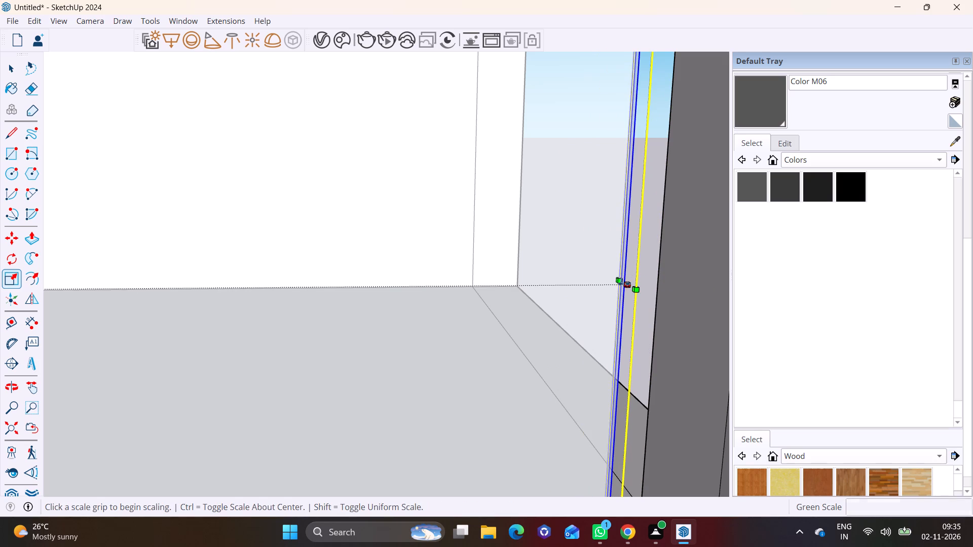
click(667, 284)
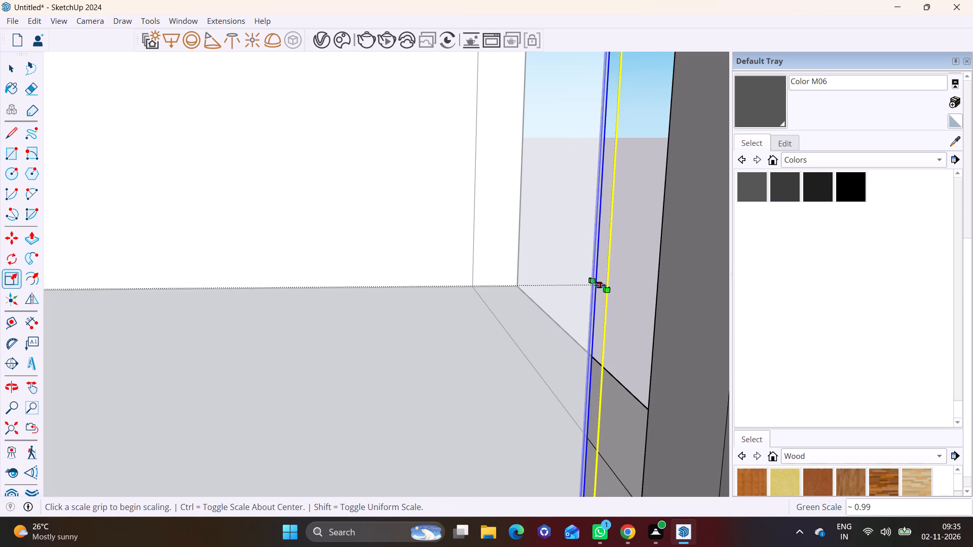
click(600, 285)
click(646, 279)
key(space)
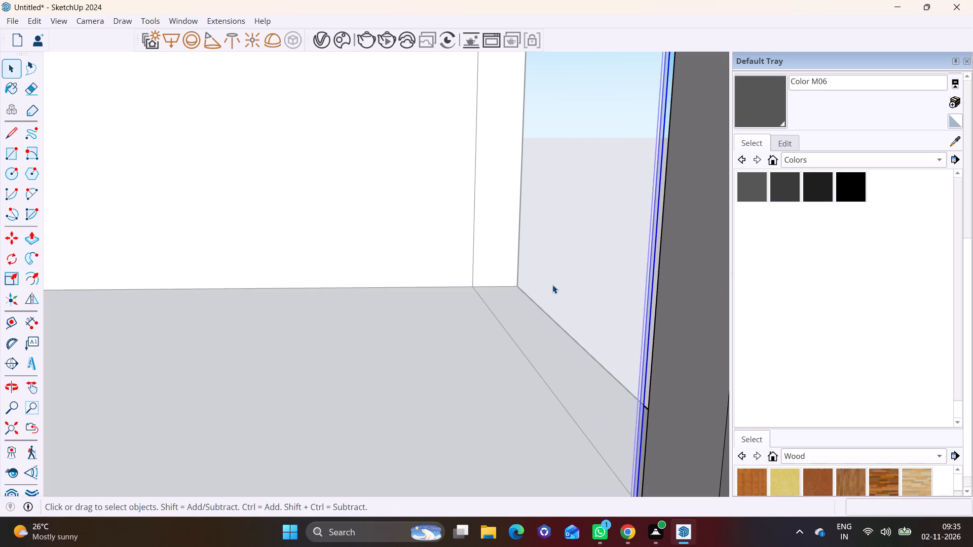
scroll(552, 285, down, 20)
scroll(552, 285, down, 3)
key(space)
click(731, 326)
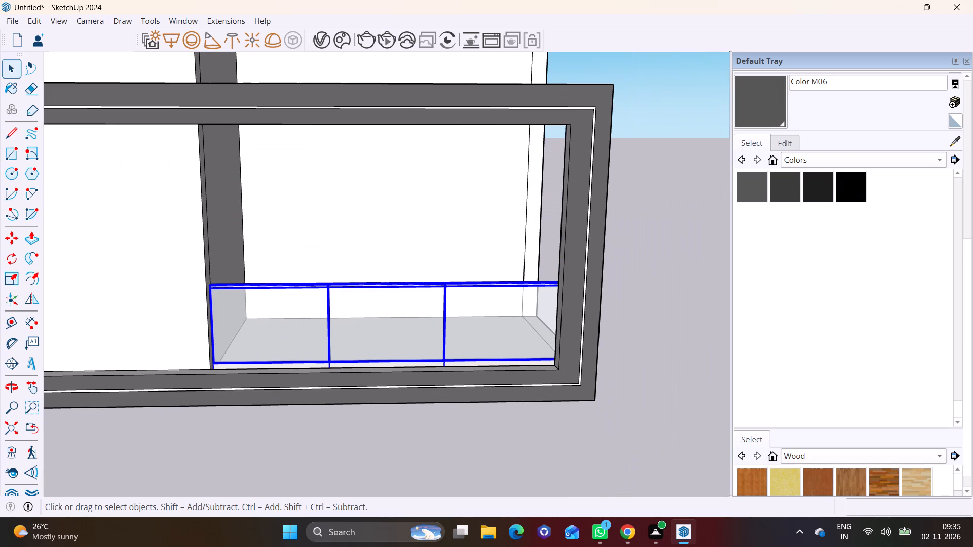
Clear the selection and examine how the glass rail fits across the balcony opening from several angles.
middle_drag(563, 354, 511, 259)
scroll(505, 307, up, 7)
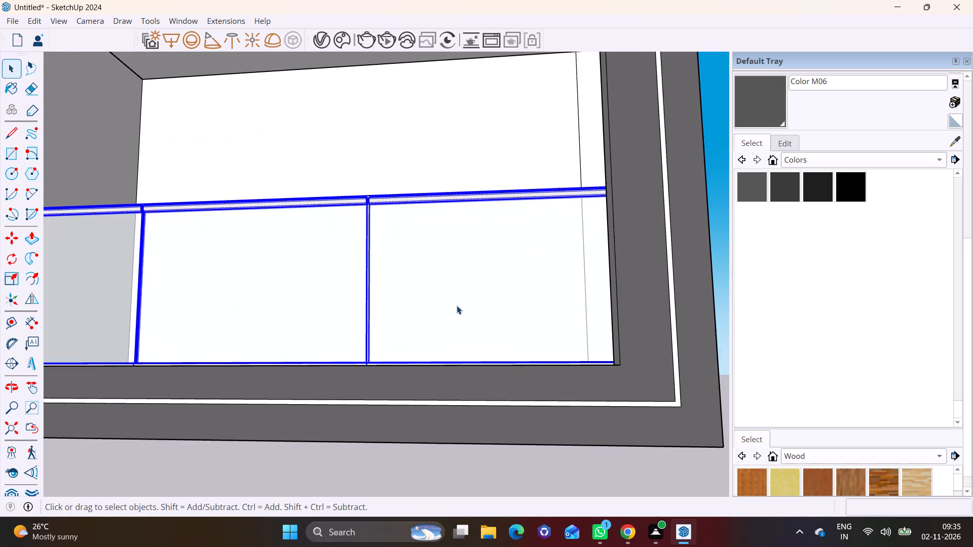
middle_drag(455, 309, 455, 415)
scroll(478, 394, down, 9)
key(space)
click(573, 382)
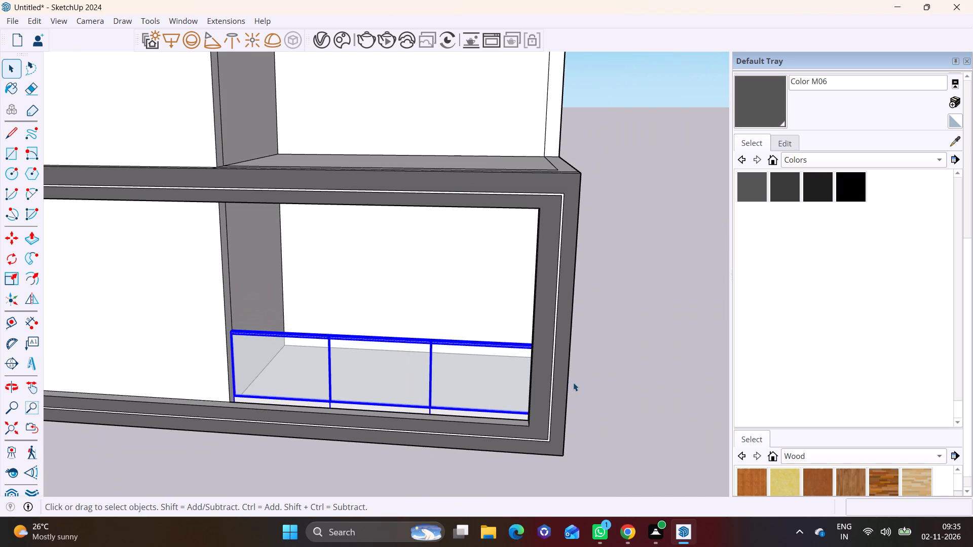
middle_drag(562, 393, 603, 283)
shift+middle_drag(511, 266, 519, 283)
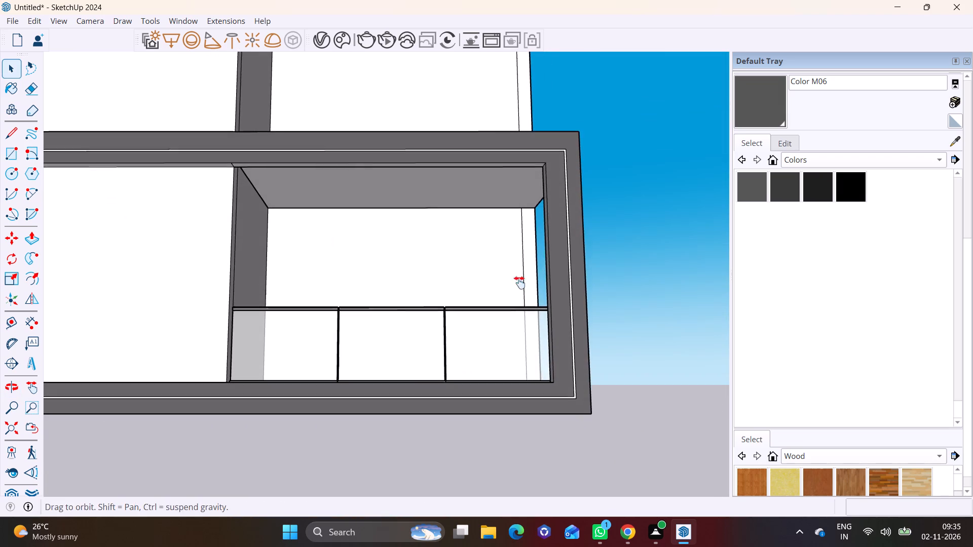
shift+middle_drag(519, 283, 552, 311)
middle_drag(537, 317, 508, 333)
scroll(537, 316, up, 1)
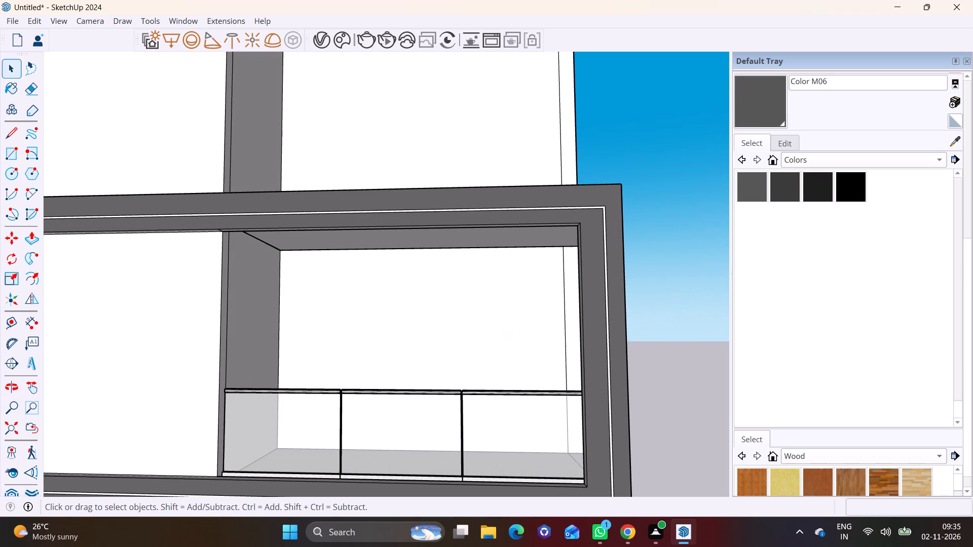
Open 3D Warehouse and replace the previous search with a model search for "door".
click(210, 24)
click(170, 20)
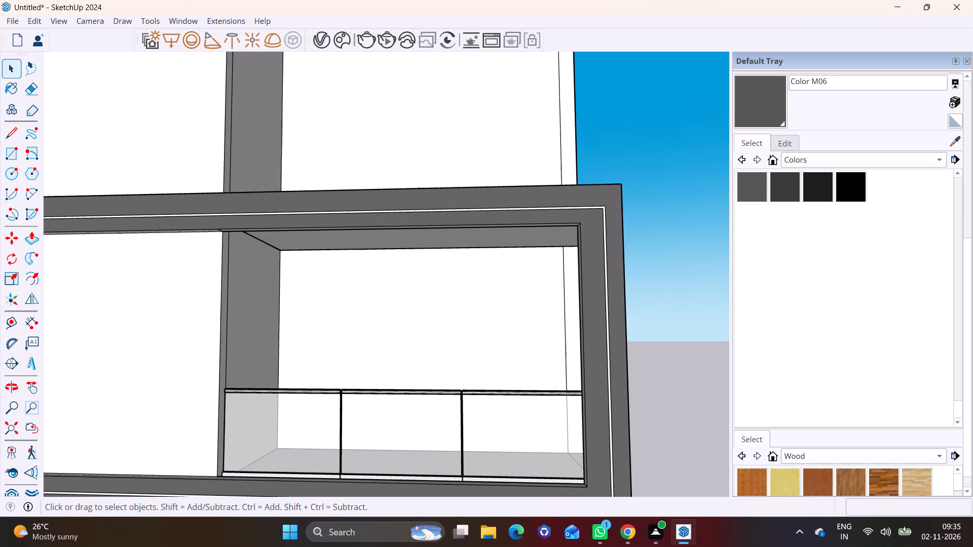
click(178, 13)
click(178, 18)
click(215, 119)
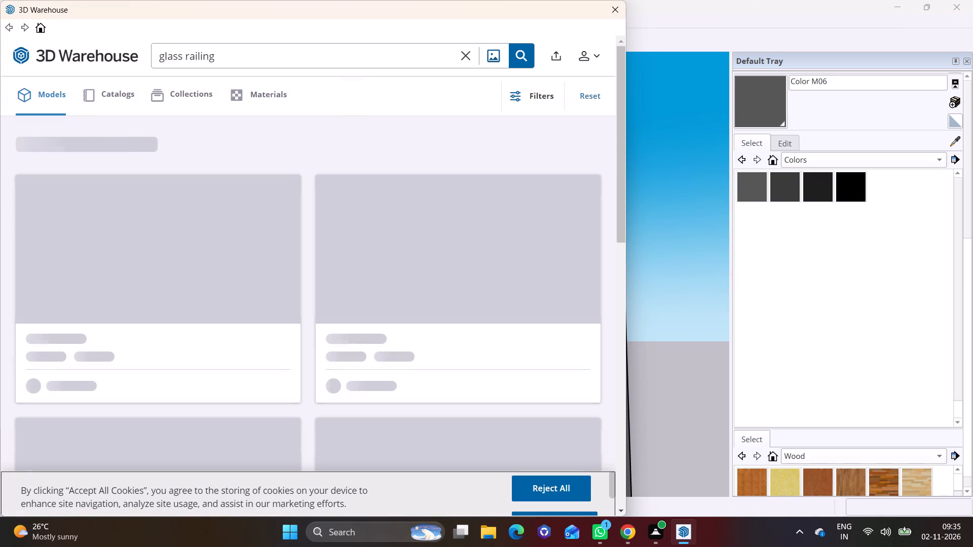
click(470, 52)
click(353, 51)
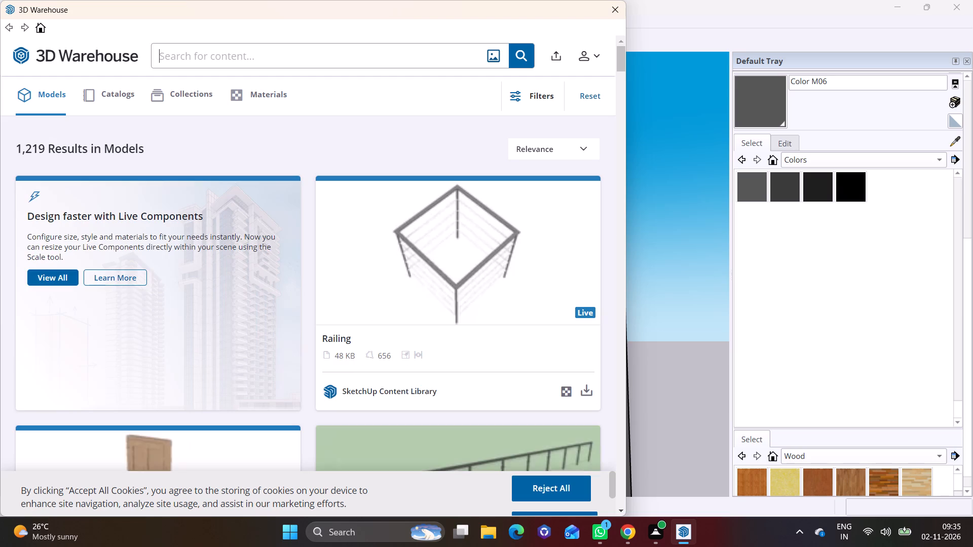
text(doo)
key(r)
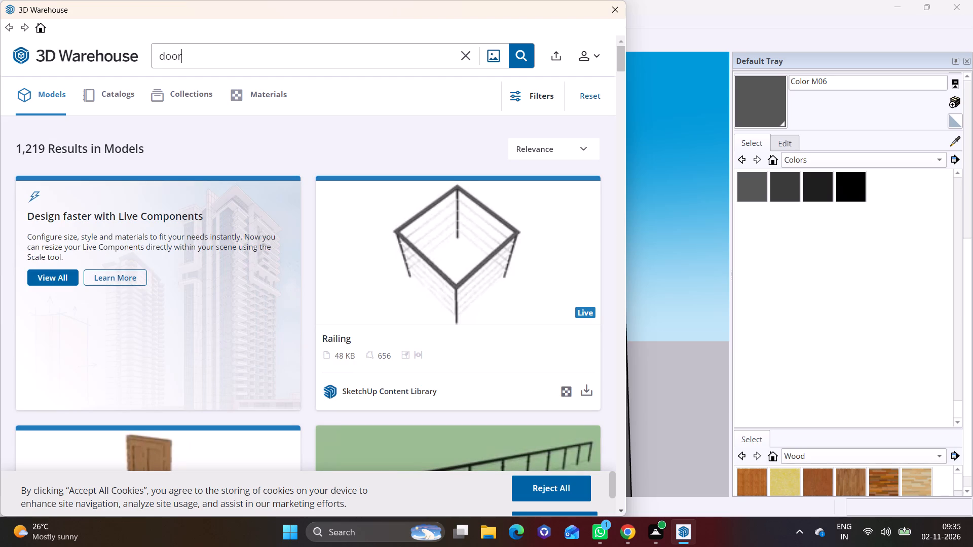
click(522, 60)
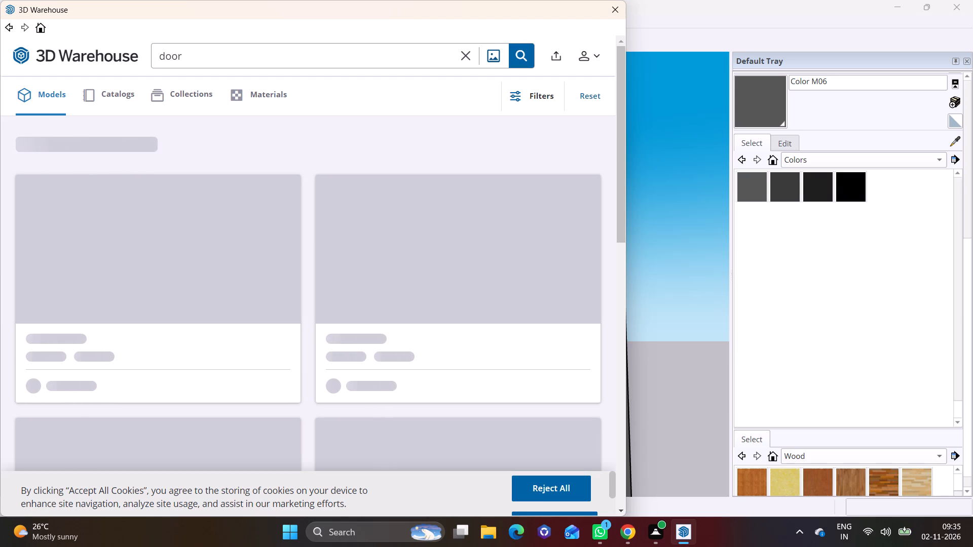
Find the dark wooden "door #PORTA DE MADEIRA MODERNA" among the results and load it directly into the model.
click(620, 510)
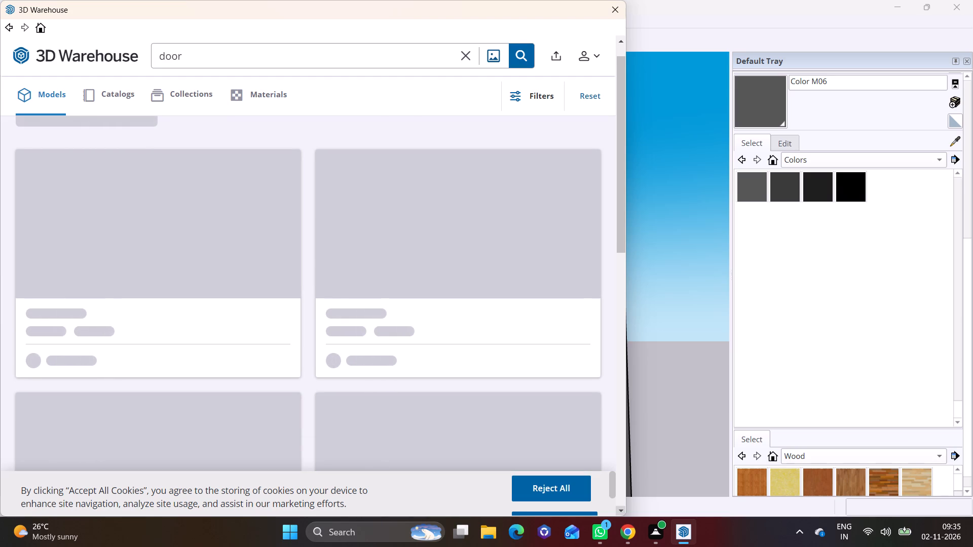
click(620, 510)
click(620, 510)
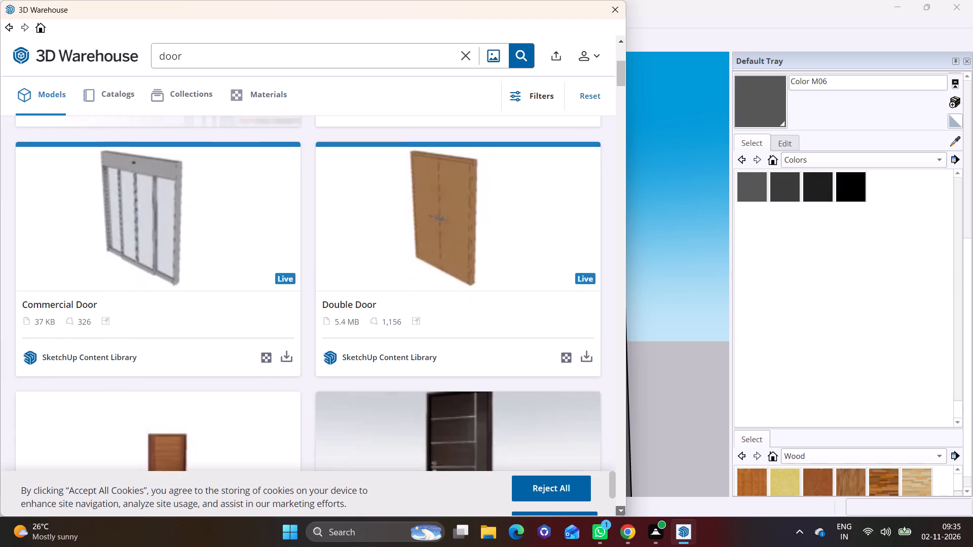
click(620, 510)
click(621, 510)
click(621, 510)
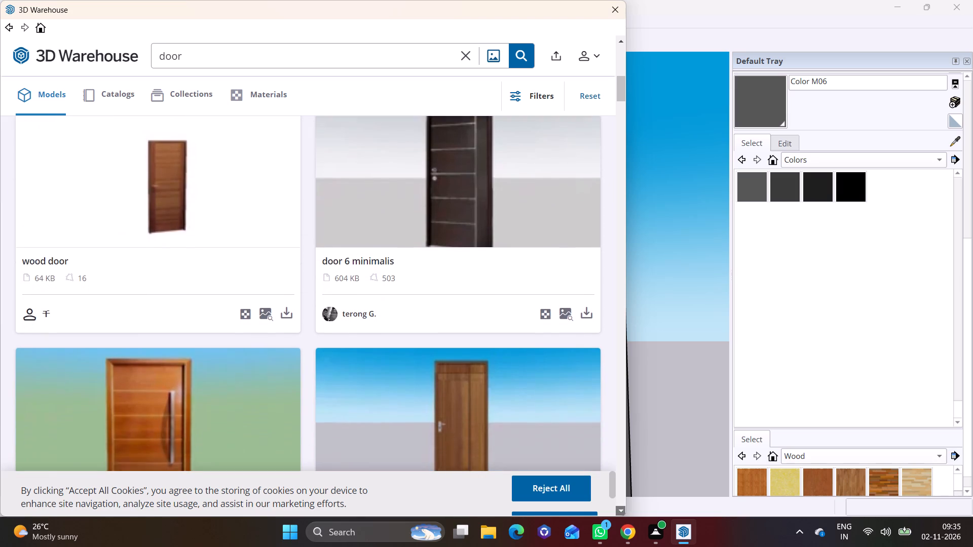
click(621, 510)
click(621, 510)
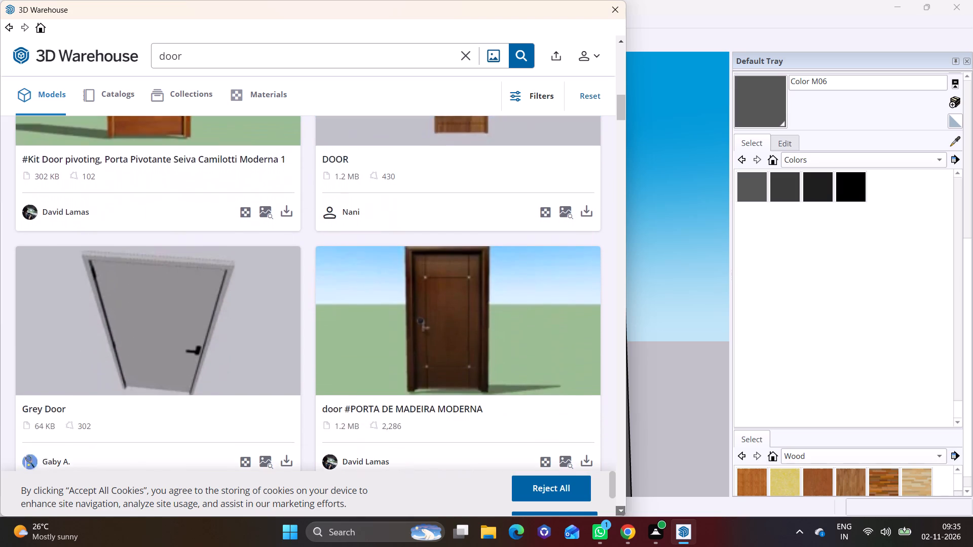
click(592, 401)
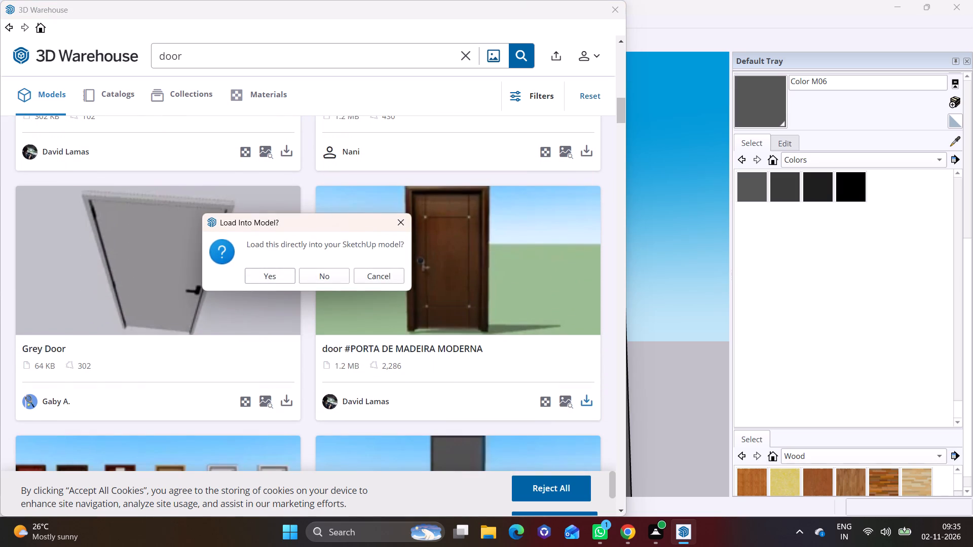
click(275, 273)
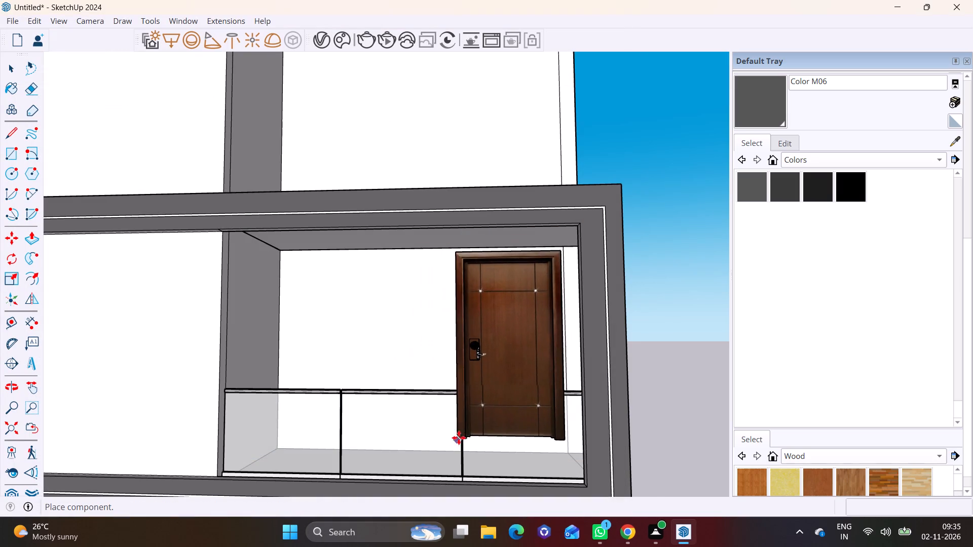
Place the wooden door against the framed storey's balcony back wall, near its open side end, and deselect it.
scroll(469, 419, down, 5)
middle_drag(493, 411, 246, 462)
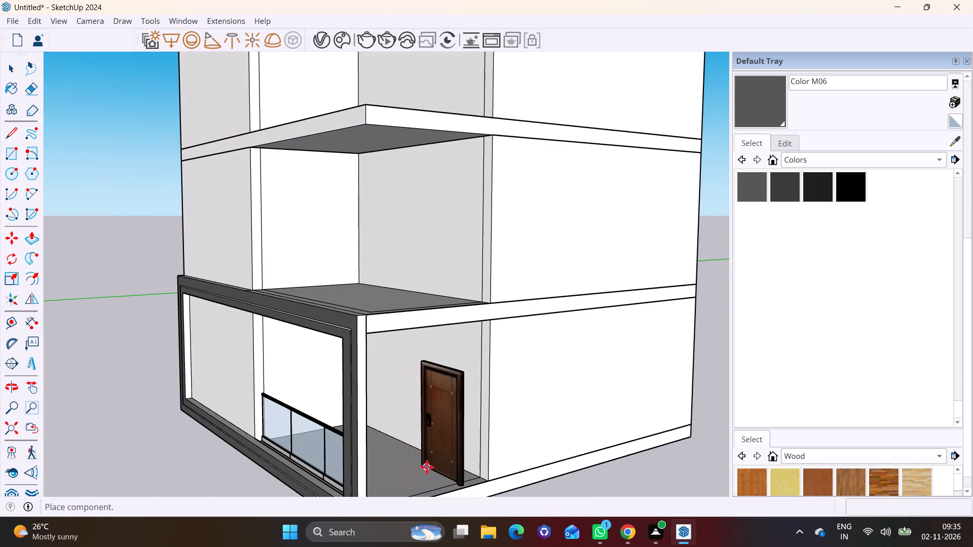
click(421, 447)
key(space)
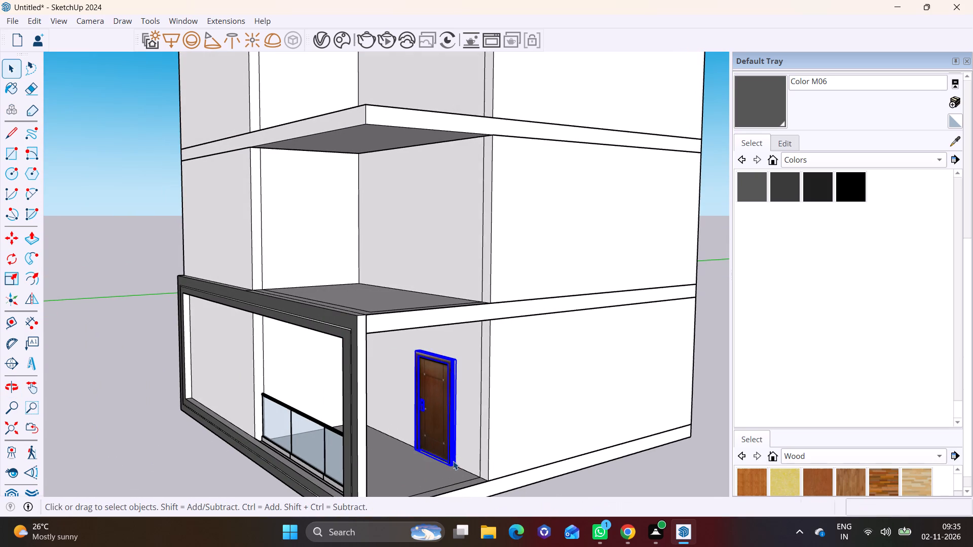
click(620, 484)
Examine the wooden door's placement on the balcony's back wall from the front.
scroll(558, 436, down, 3)
scroll(442, 421, up, 2)
middle_drag(442, 421, 653, 424)
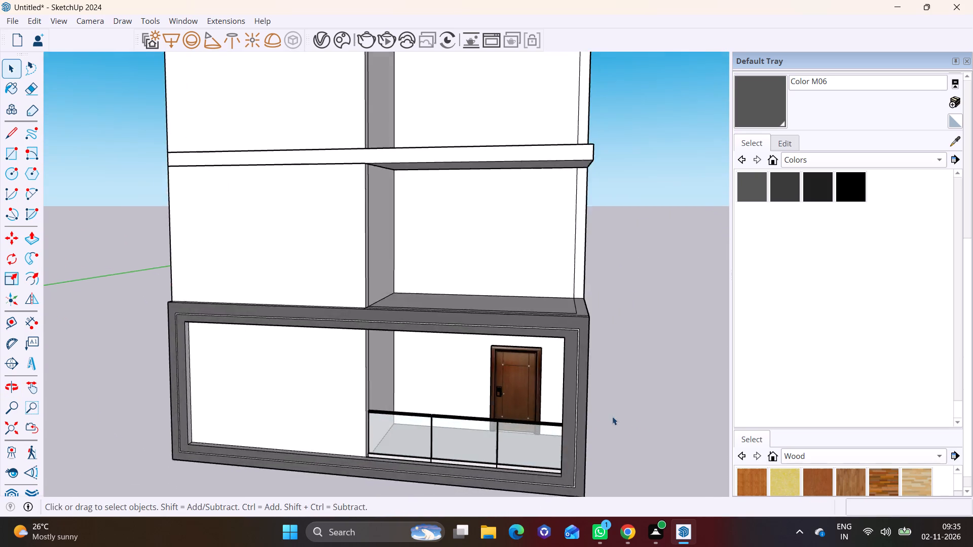
scroll(522, 381, up, 8)
middle_drag(541, 398, 595, 386)
scroll(594, 388, up, 1)
scroll(543, 374, up, 1)
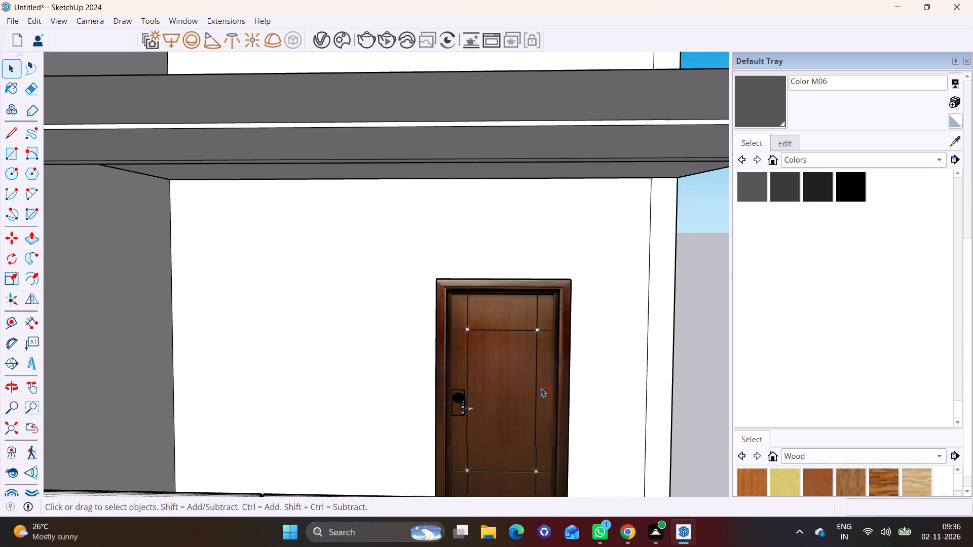
shift+middle_drag(541, 389, 541, 423)
Reopen 3D Warehouse and search its models for "window".
click(175, 25)
click(204, 124)
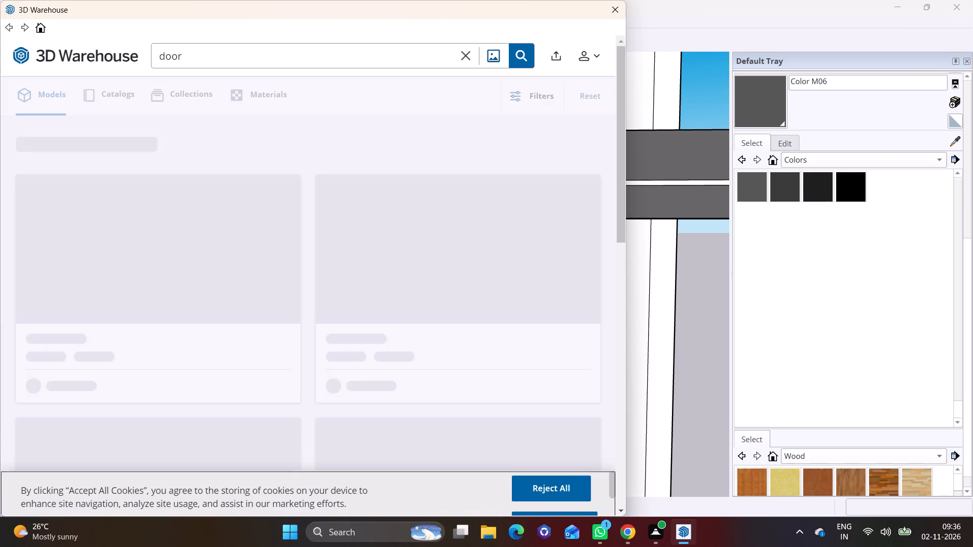
click(242, 51)
key(BackSpace)
key(BackSpace)
key(BackSpace)
key(BackSpace)
key(BackSpace)
key(BackSpace)
key(BackSpace)
key(BackSpace)
key(BackSpace)
key(BackSpace)
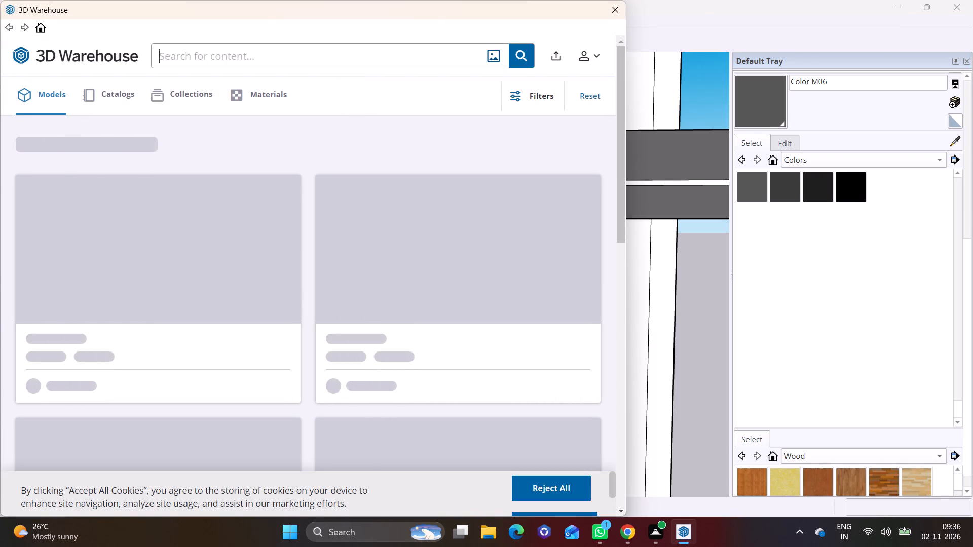
text(window)
click(525, 57)
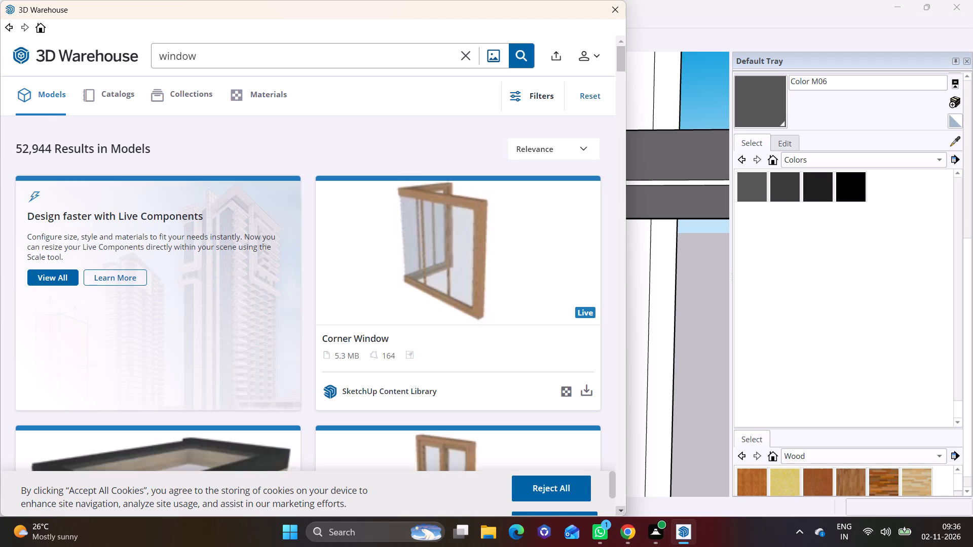
Load the black-framed three-panel "Window" model from the results and place it on the balcony's back wall.
click(621, 506)
click(621, 506)
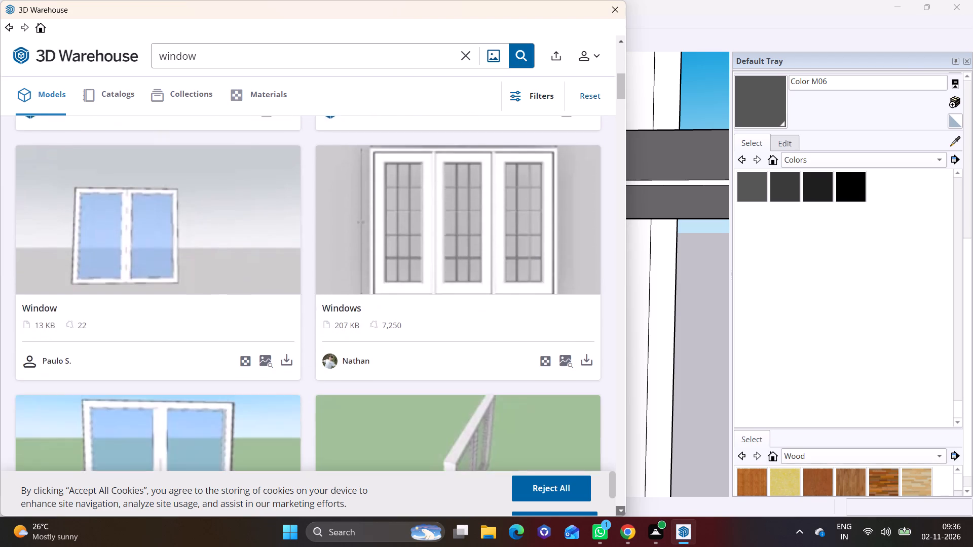
click(621, 506)
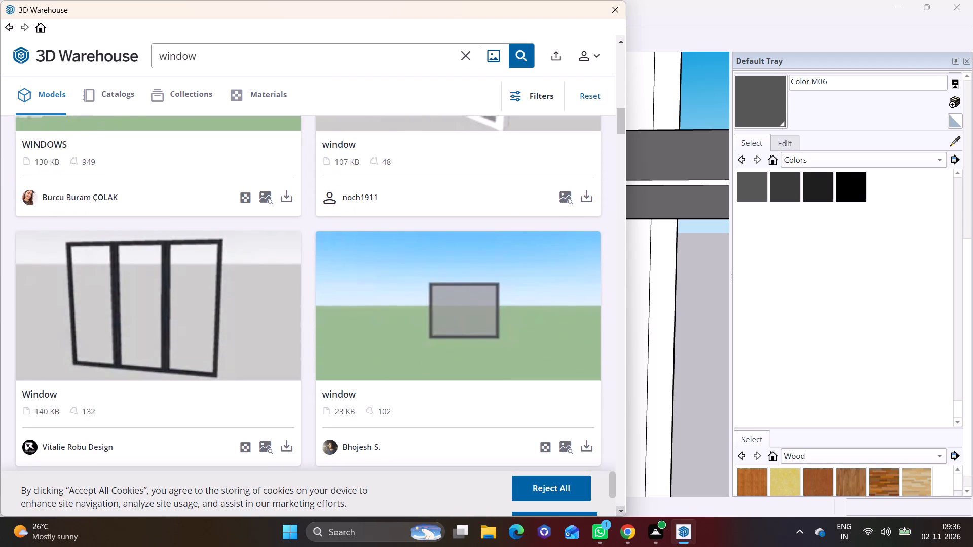
click(621, 506)
click(293, 418)
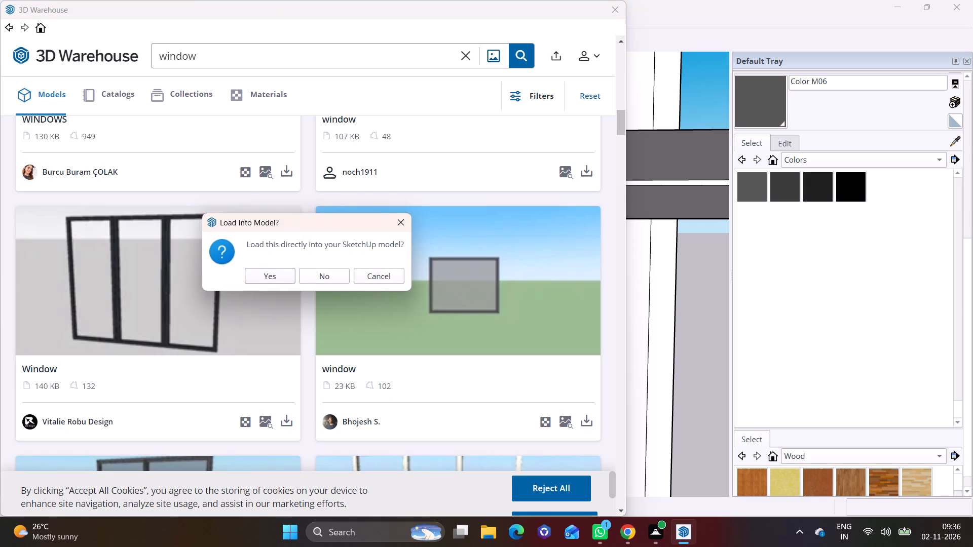
click(271, 277)
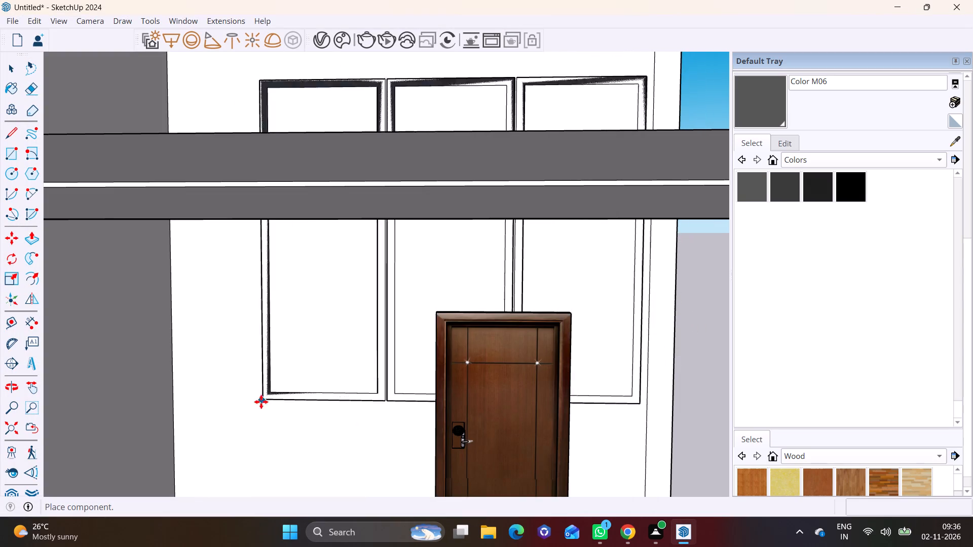
scroll(258, 407, down, 8)
click(215, 441)
Scale the three-panel window down uniformly from its lower corner so it suits the balcony wall.
middle_drag(263, 434, 320, 355)
scroll(311, 356, up, 3)
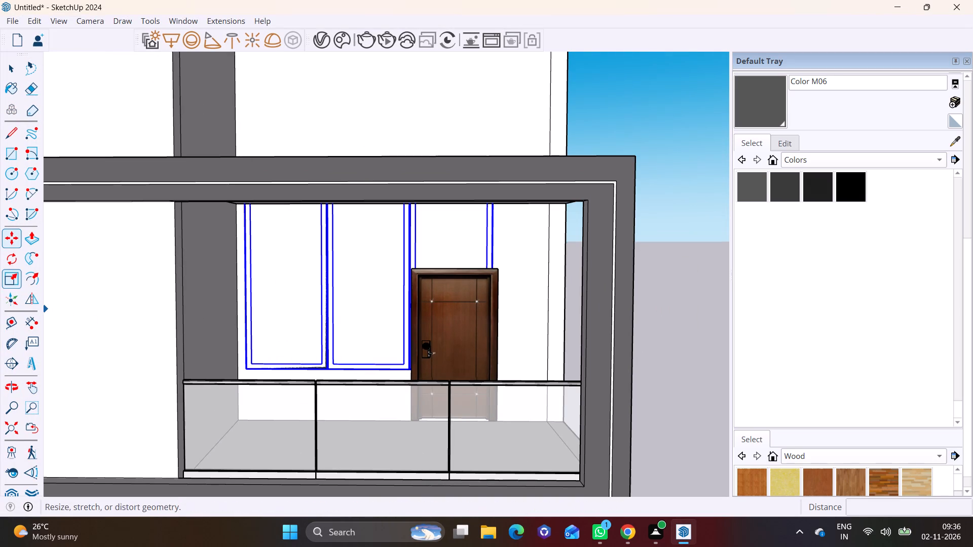
click(8, 279)
click(242, 366)
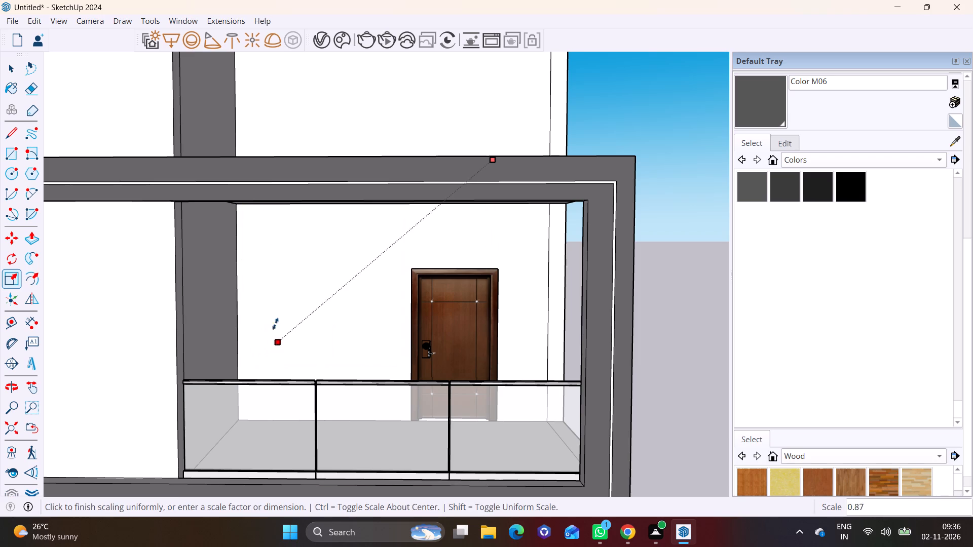
click(363, 255)
Move the window by its upper corner to the wall area beside the door, level with the door's top, and deselect it.
middle_drag(385, 280, 248, 329)
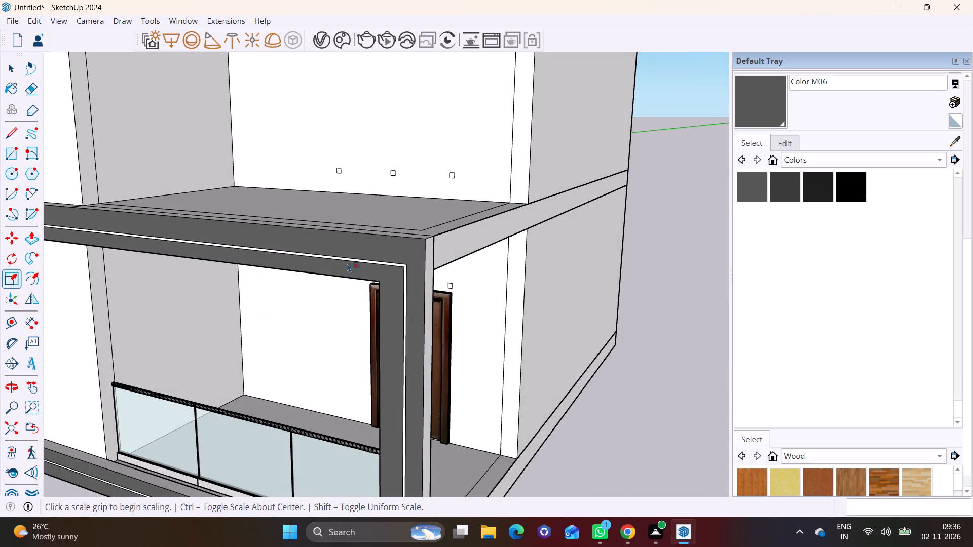
key(m)
click(456, 173)
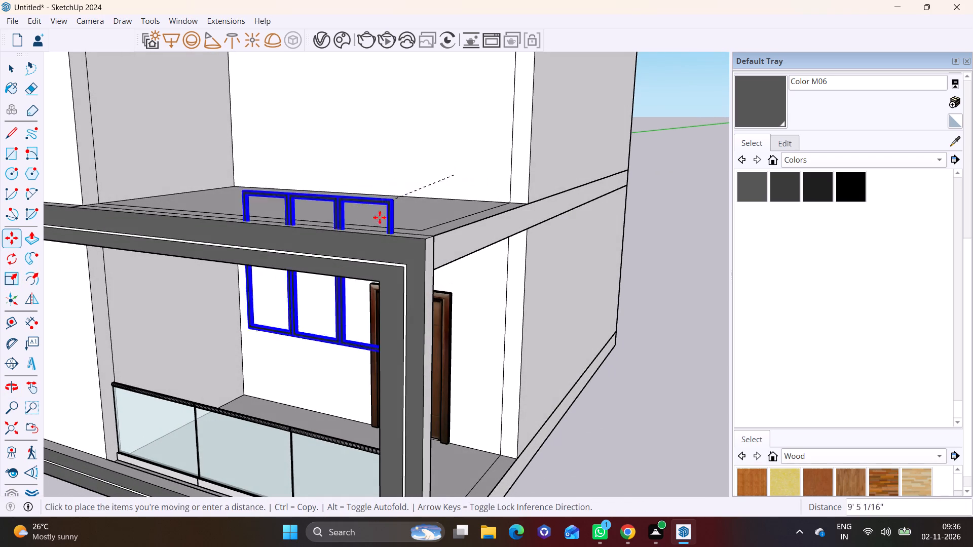
middle_drag(349, 269, 461, 176)
scroll(430, 266, down, 4)
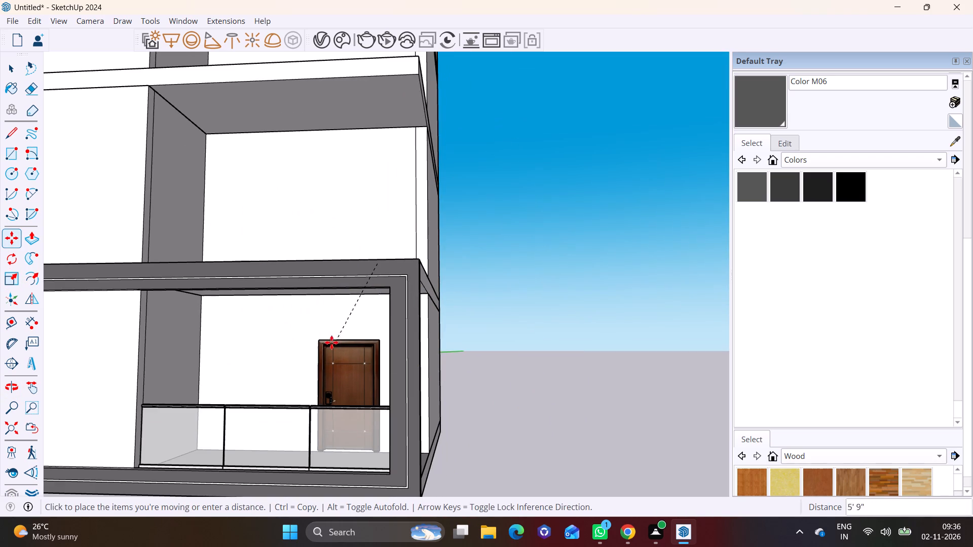
click(300, 338)
key(space)
click(555, 353)
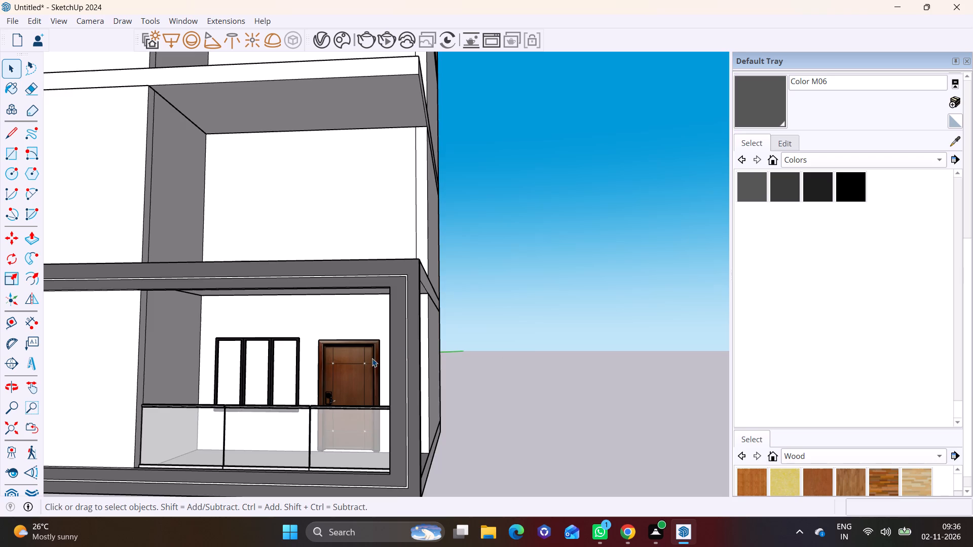
Move the three-panel window by its upper corner a little closer to the door, with its top level with the door frame's top.
scroll(372, 358, up, 9)
shift+middle_drag(317, 374, 481, 282)
middle_drag(463, 315, 452, 384)
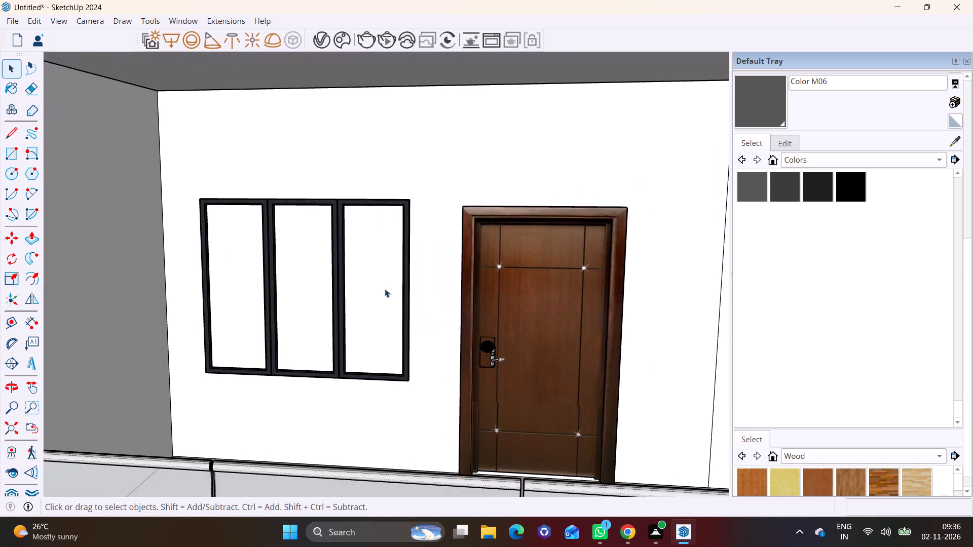
scroll(385, 289, up, 3)
middle_drag(443, 315, 490, 297)
click(405, 167)
key(m)
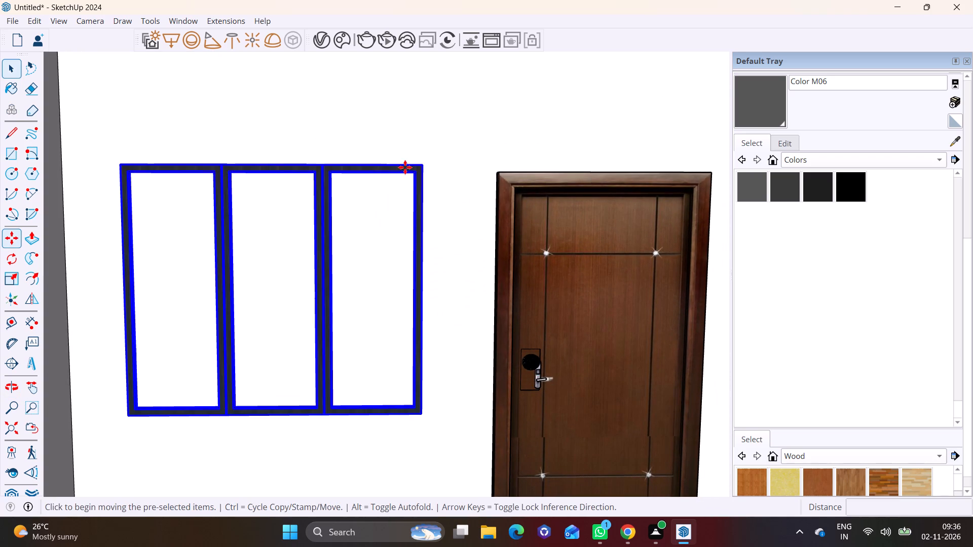
click(418, 167)
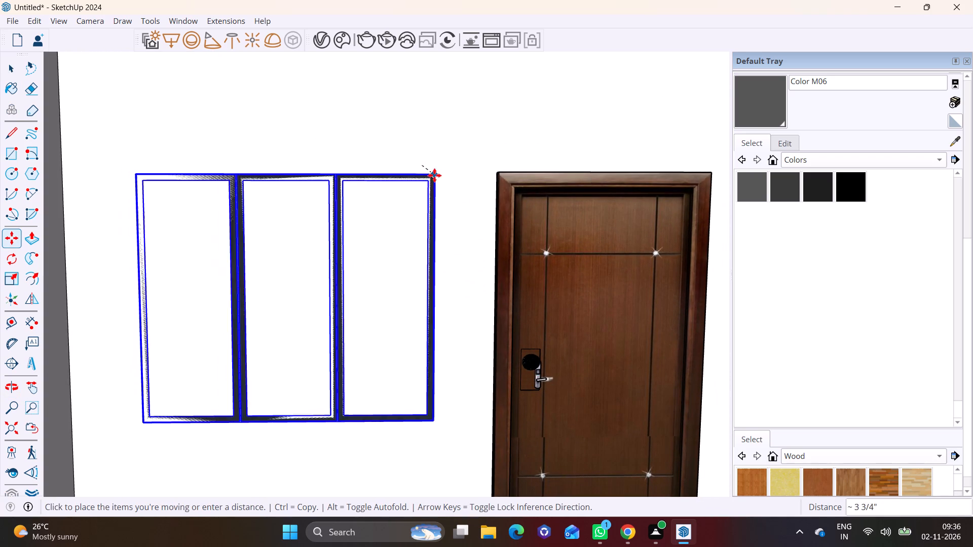
click(444, 175)
Move the window by its lower corner about 1" out of the wall so its black frame sits on the wall face.
middle_drag(469, 258, 395, 263)
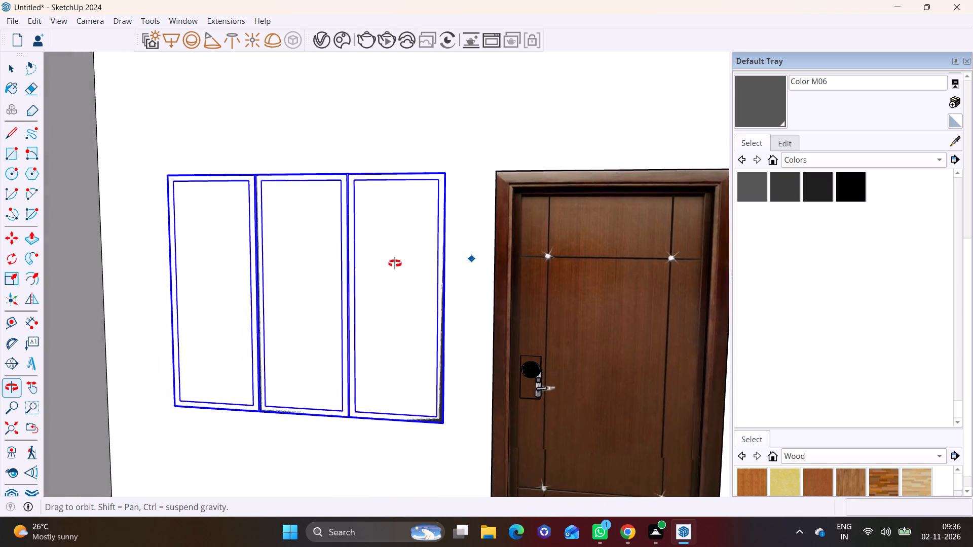
middle_drag(395, 263, 372, 298)
scroll(384, 311, down, 2)
shift+middle_drag(407, 357, 369, 238)
middle_drag(408, 311, 340, 326)
scroll(317, 257, up, 2)
shift+middle_drag(336, 254, 341, 344)
key(space)
click(415, 380)
key(m)
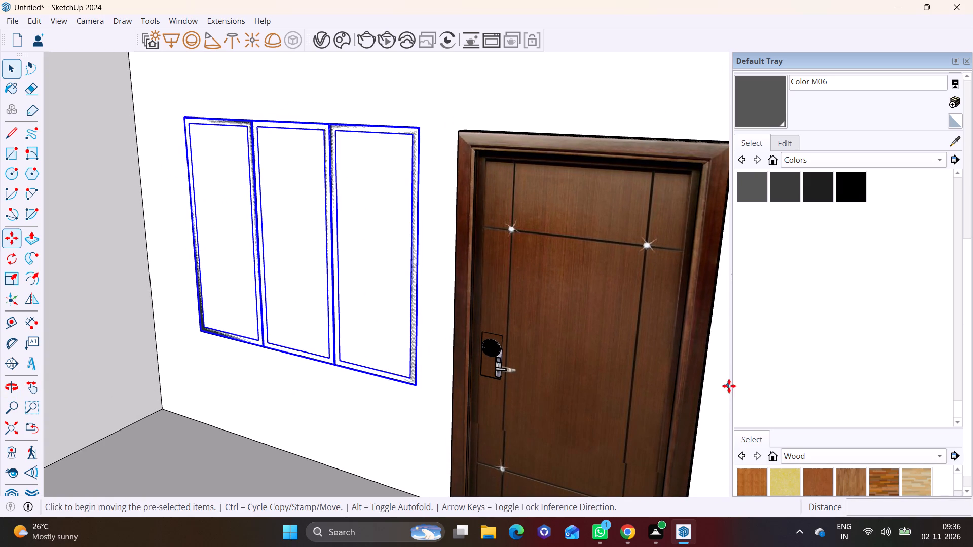
click(417, 384)
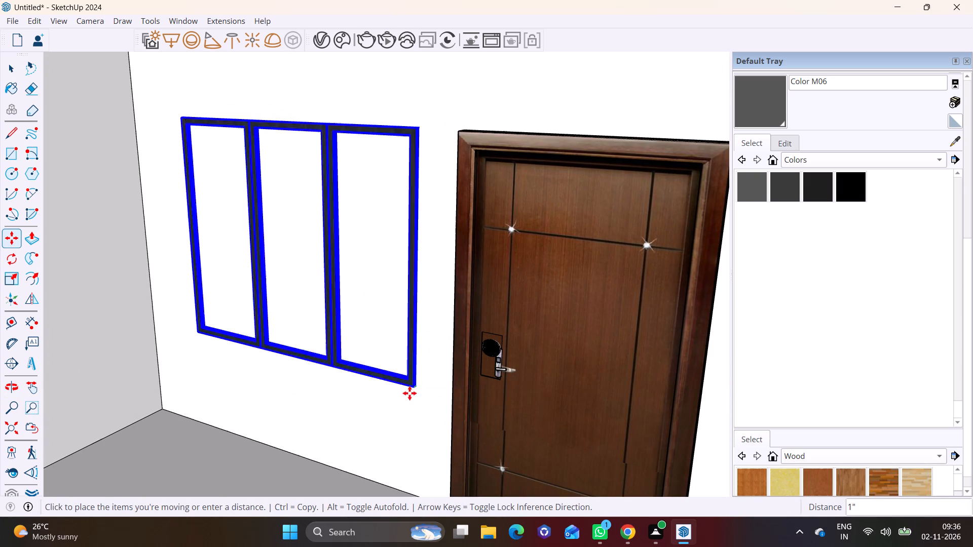
click(408, 394)
key(space)
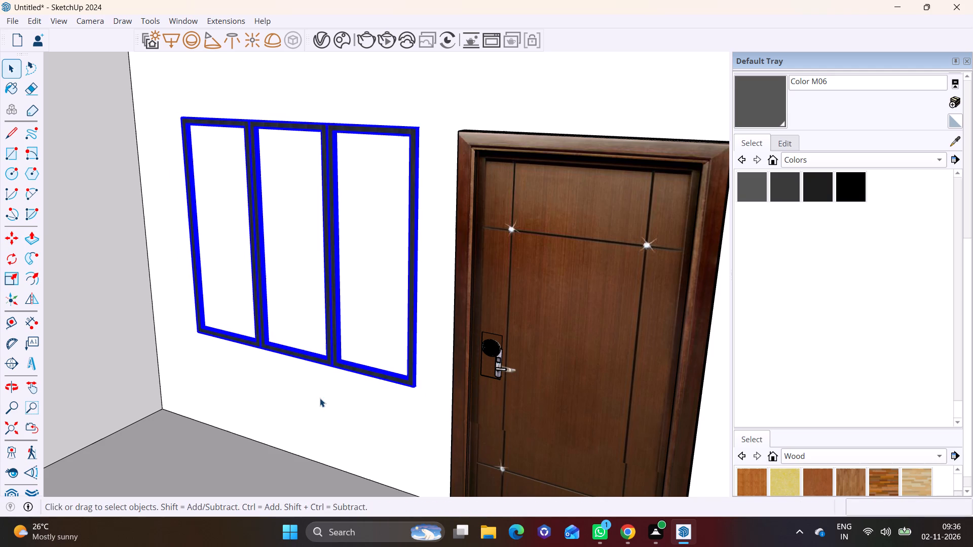
Scale the three-panel window slightly from its bottom middle grip and deselect it.
click(319, 397)
click(6, 279)
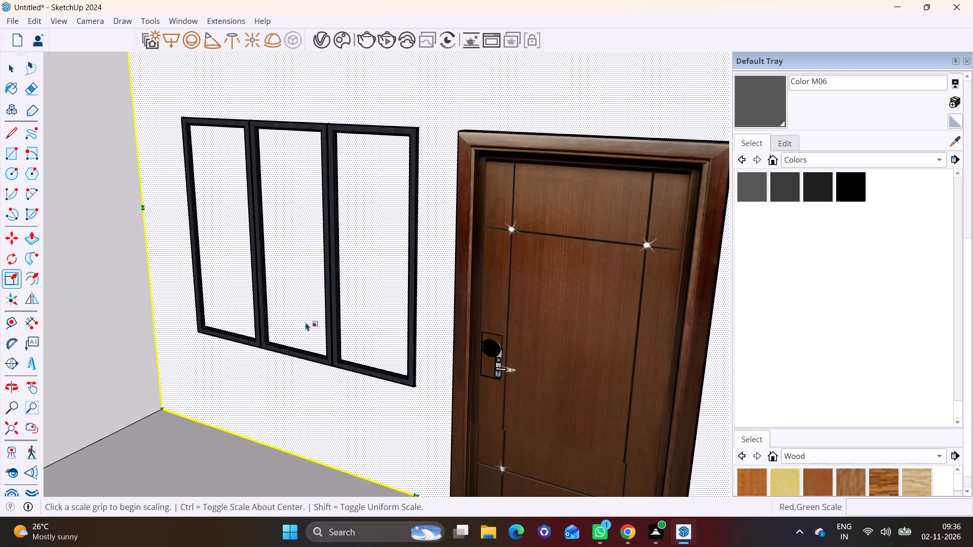
key(space)
click(328, 320)
click(6, 275)
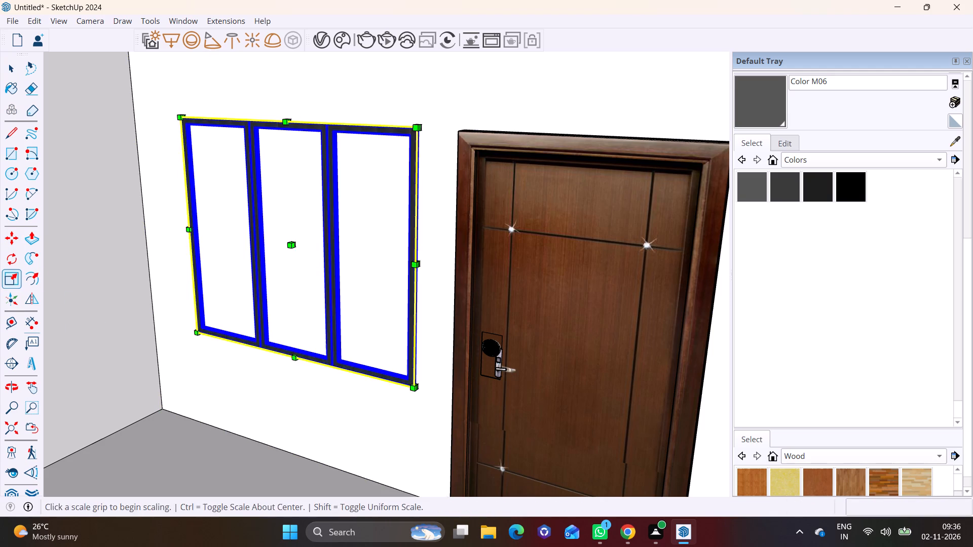
middle_drag(364, 365, 353, 337)
click(296, 358)
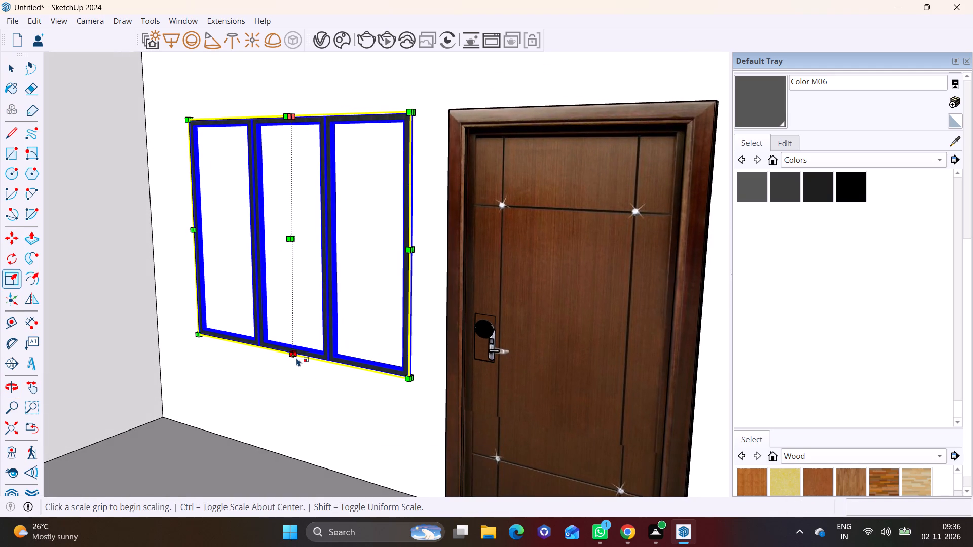
click(304, 336)
key(space)
click(306, 375)
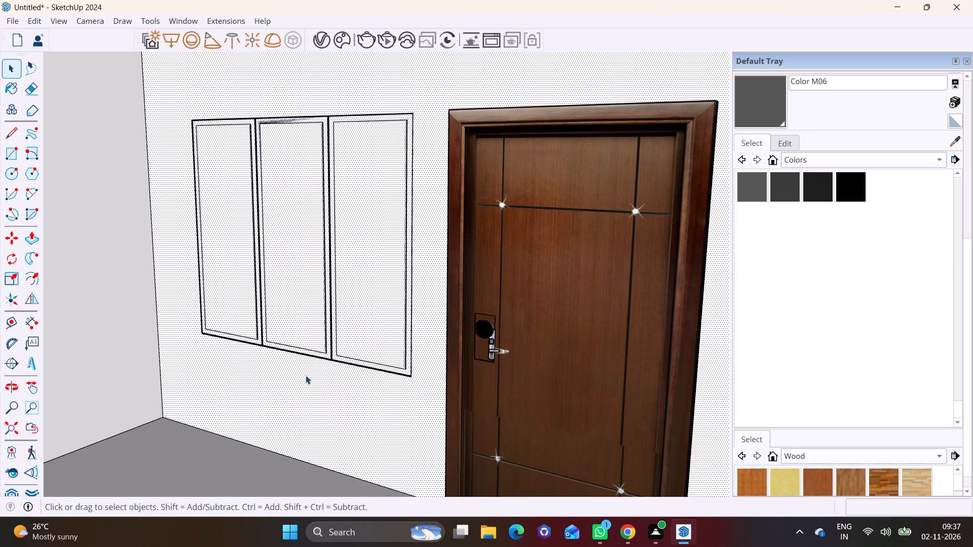
Move the window by its lower corner near the door back out onto the wall face and deselect it.
scroll(313, 374, down, 2)
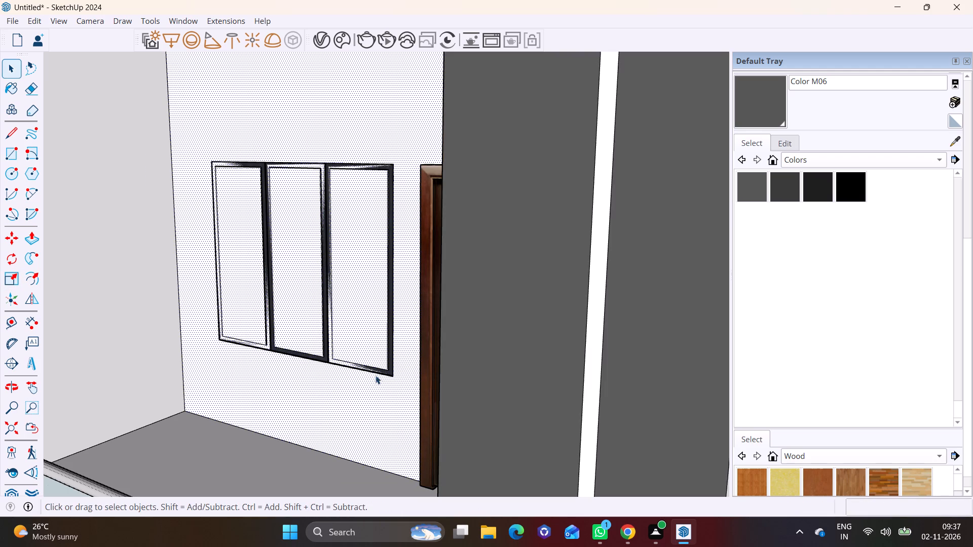
click(389, 369)
key(m)
scroll(398, 355, up, 3)
middle_drag(398, 355, 367, 347)
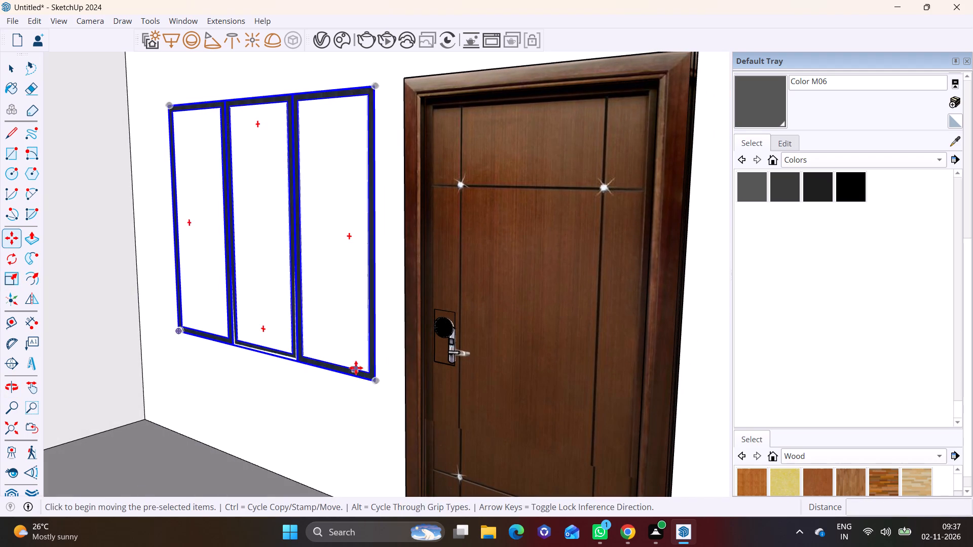
click(378, 382)
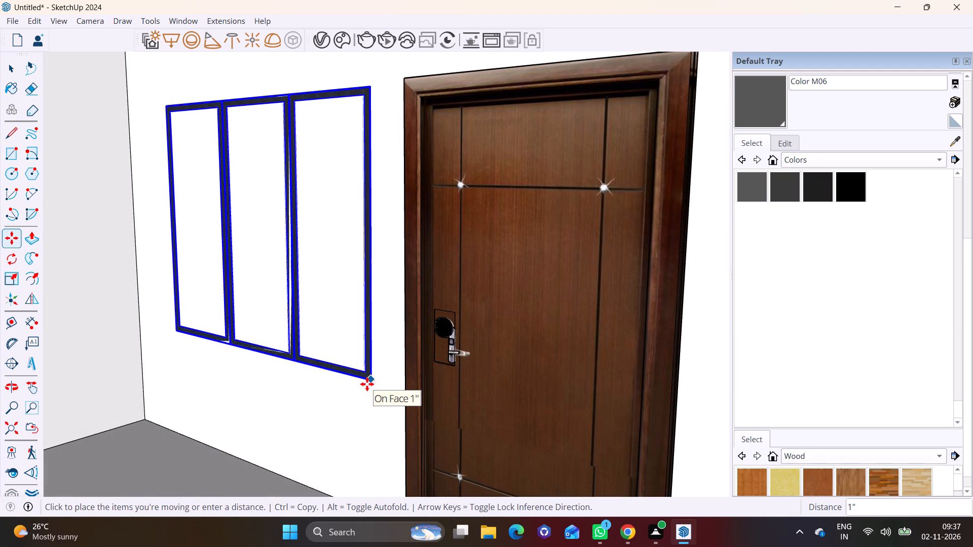
click(366, 390)
key(space)
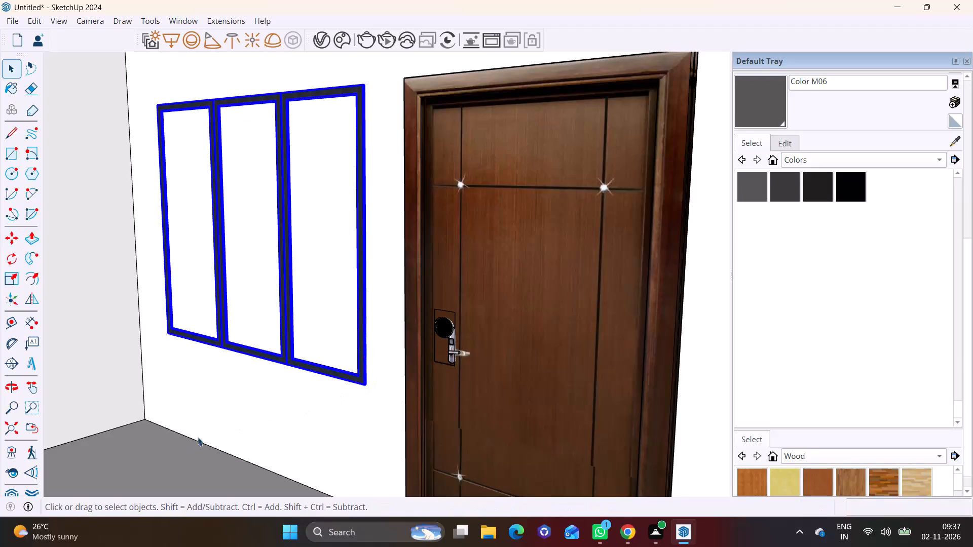
click(189, 449)
Move the window by its lower corner about 9 7/8" away from the door, up to the balcony's side wall.
scroll(194, 432, down, 8)
middle_drag(335, 415, 529, 379)
scroll(452, 381, down, 4)
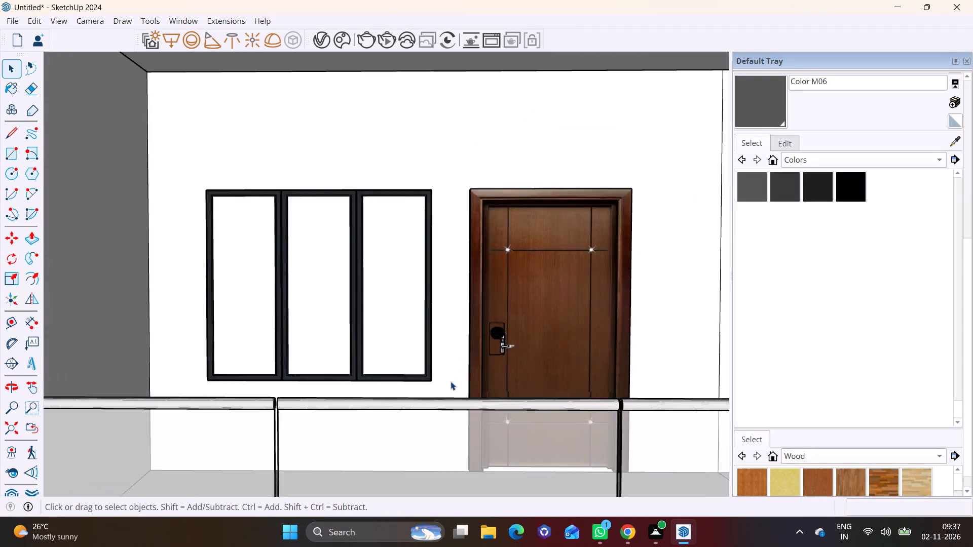
scroll(451, 381, down, 14)
shift+middle_drag(451, 381, 434, 307)
middle_drag(433, 307, 402, 338)
scroll(463, 292, up, 1)
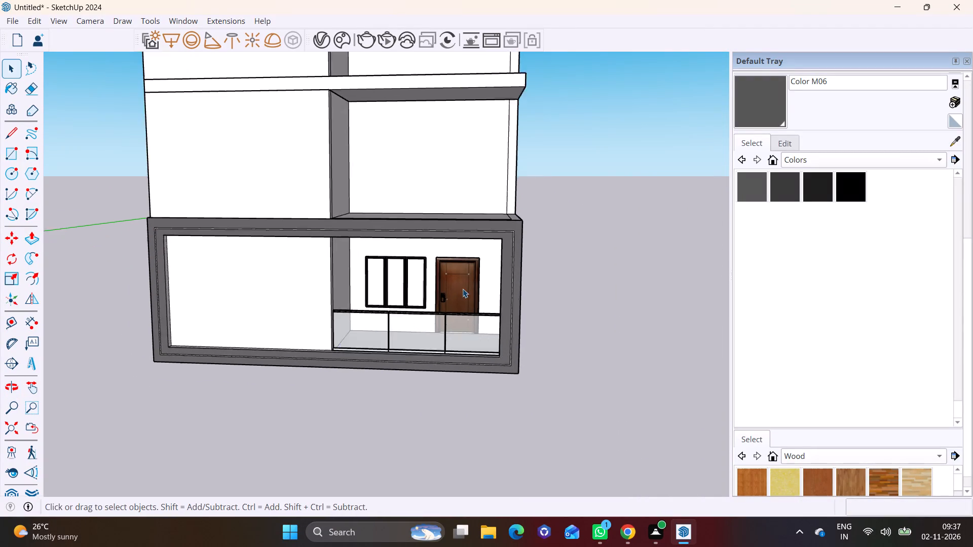
scroll(463, 289, up, 2)
scroll(422, 268, up, 11)
middle_drag(432, 286, 319, 328)
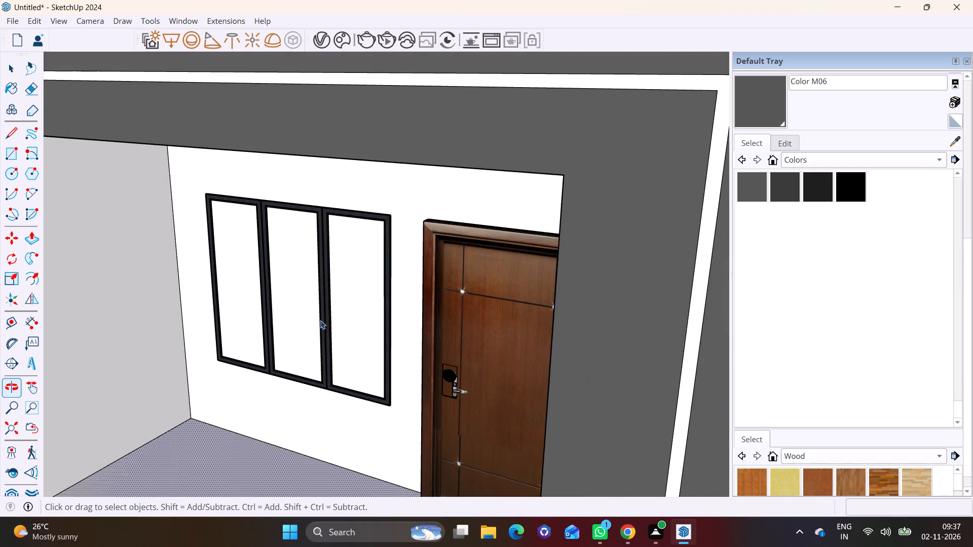
click(327, 312)
scroll(327, 312, up, 4)
shift+middle_drag(327, 312, 360, 221)
middle_drag(400, 270, 363, 270)
key(m)
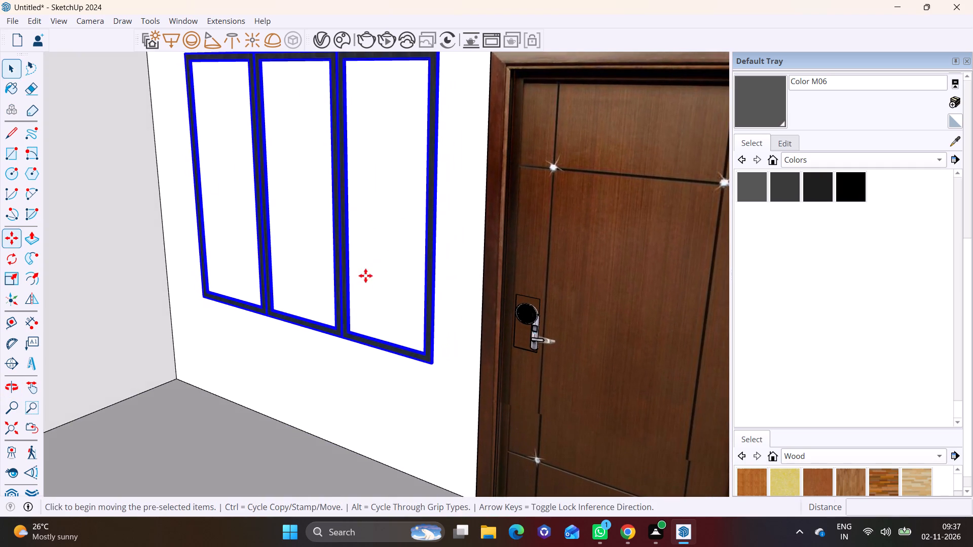
click(426, 367)
click(398, 378)
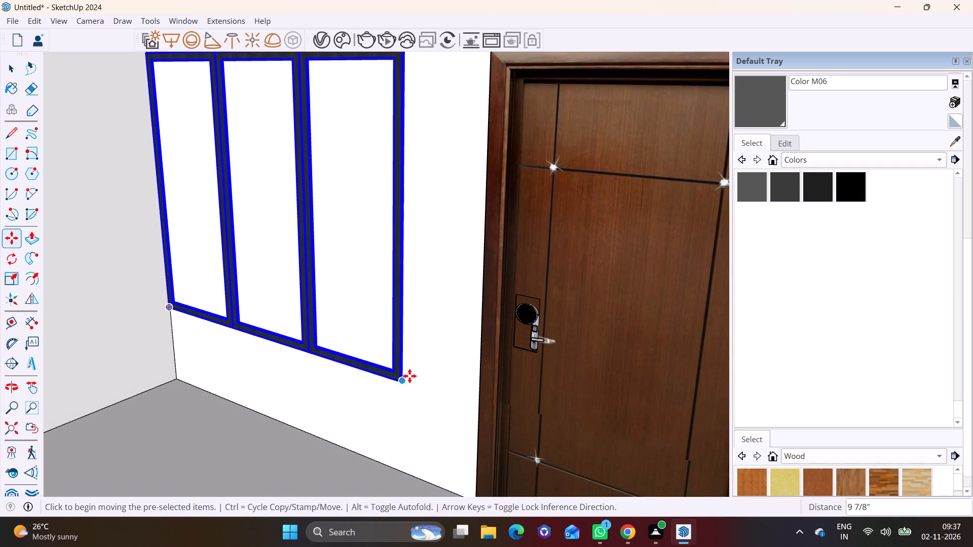
key(space)
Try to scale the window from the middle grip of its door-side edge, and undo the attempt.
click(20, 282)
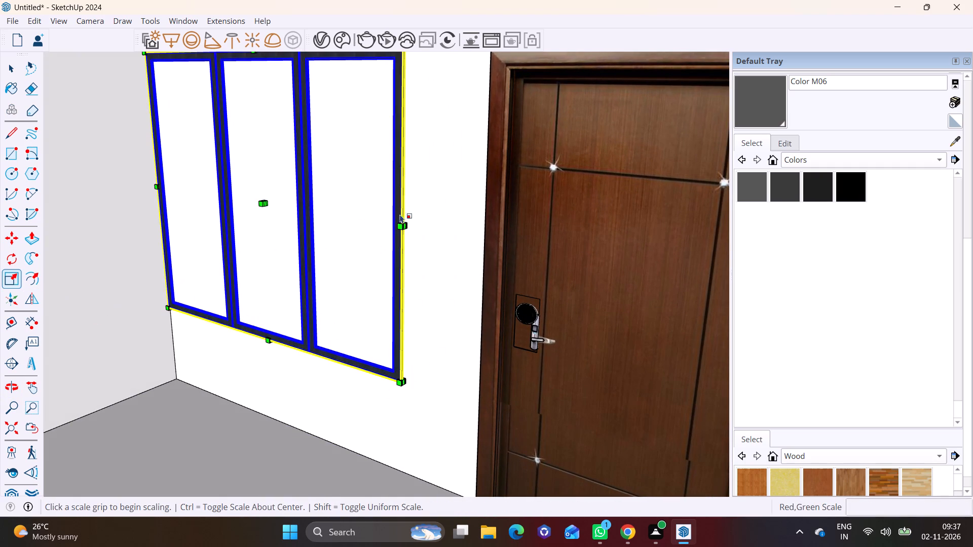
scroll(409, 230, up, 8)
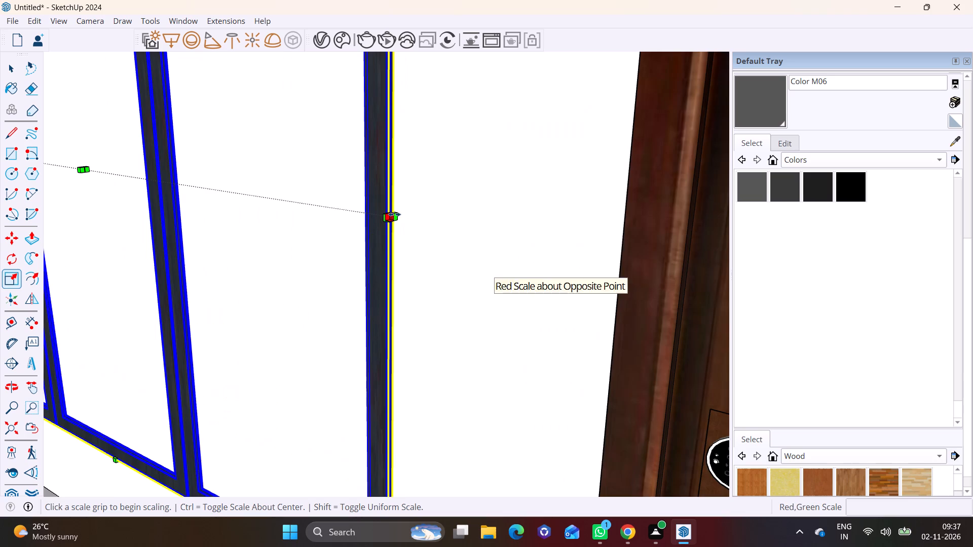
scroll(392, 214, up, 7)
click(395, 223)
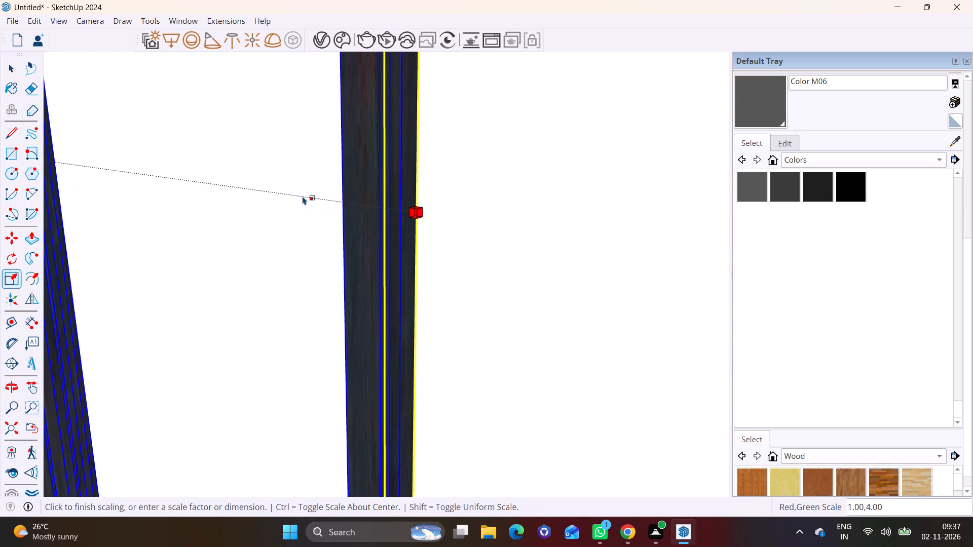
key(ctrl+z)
Scale the window's height to 0.97 from its bottom middle grip.
scroll(316, 209, down, 14)
middle_drag(328, 286, 353, 194)
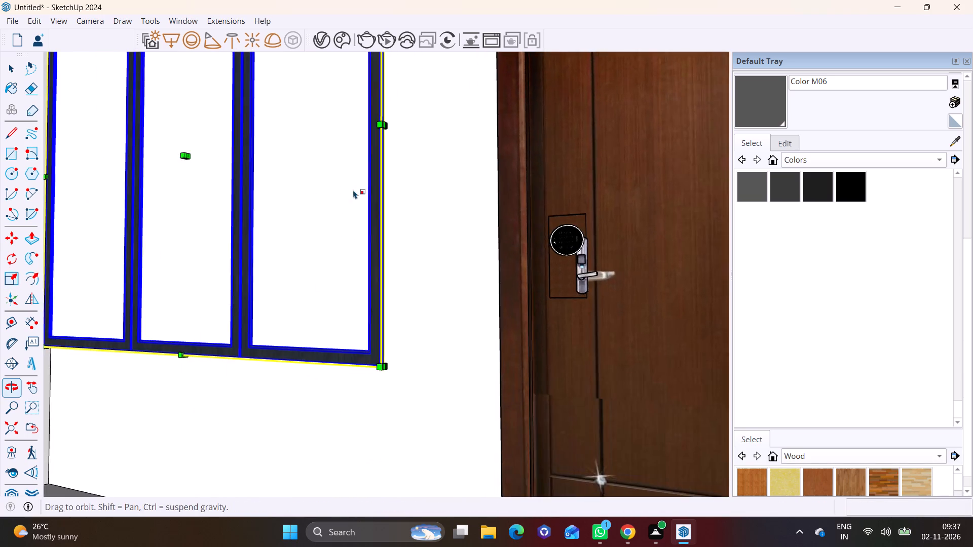
shift+middle_drag(365, 204, 552, 328)
middle_drag(505, 367, 490, 204)
scroll(318, 352, up, 7)
middle_drag(328, 277, 319, 161)
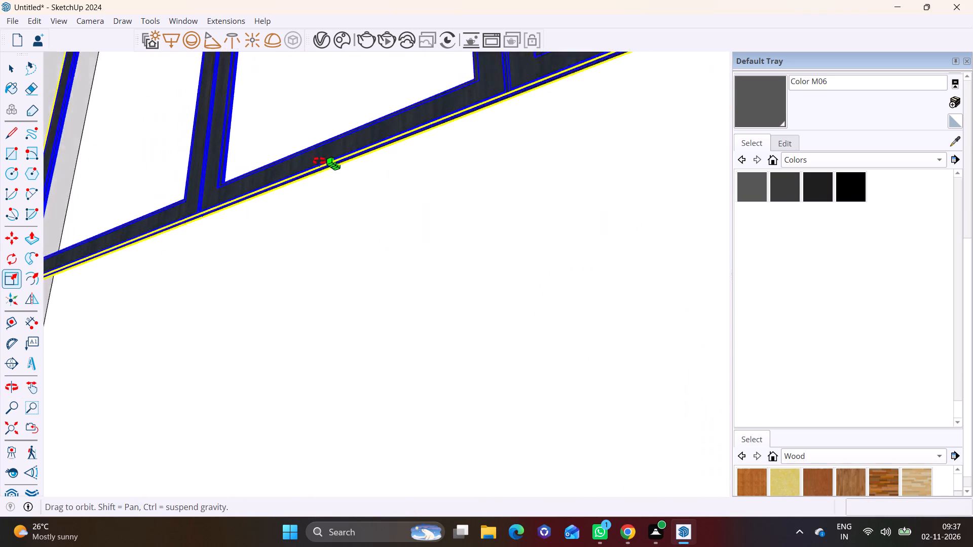
middle_drag(319, 161, 328, 136)
scroll(377, 176, down, 20)
scroll(377, 176, down, 4)
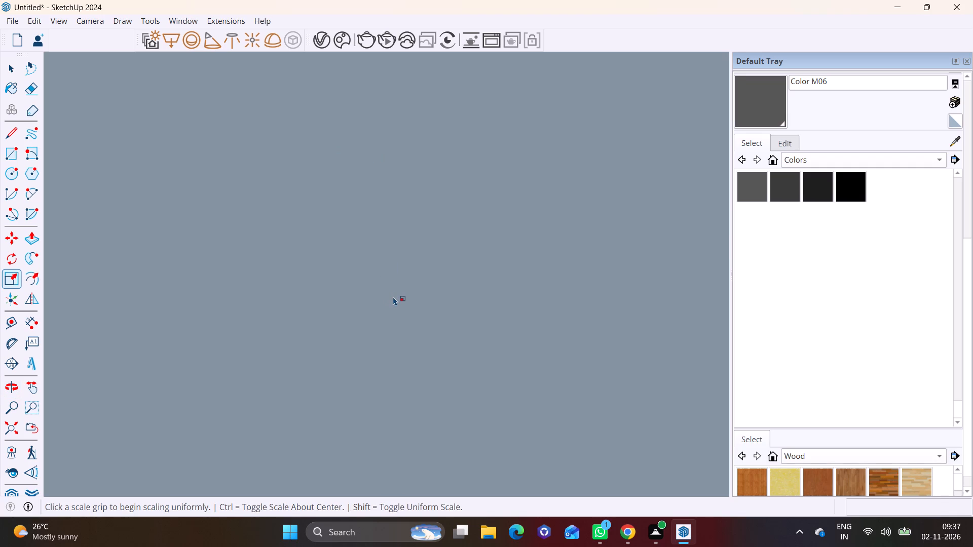
scroll(393, 297, down, 20)
scroll(393, 297, down, 17)
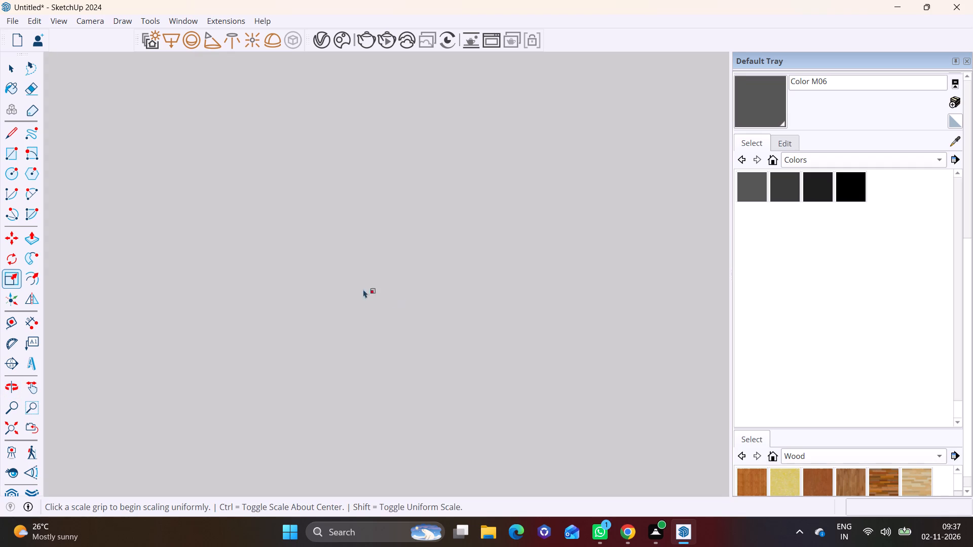
scroll(363, 289, down, 20)
scroll(363, 289, down, 17)
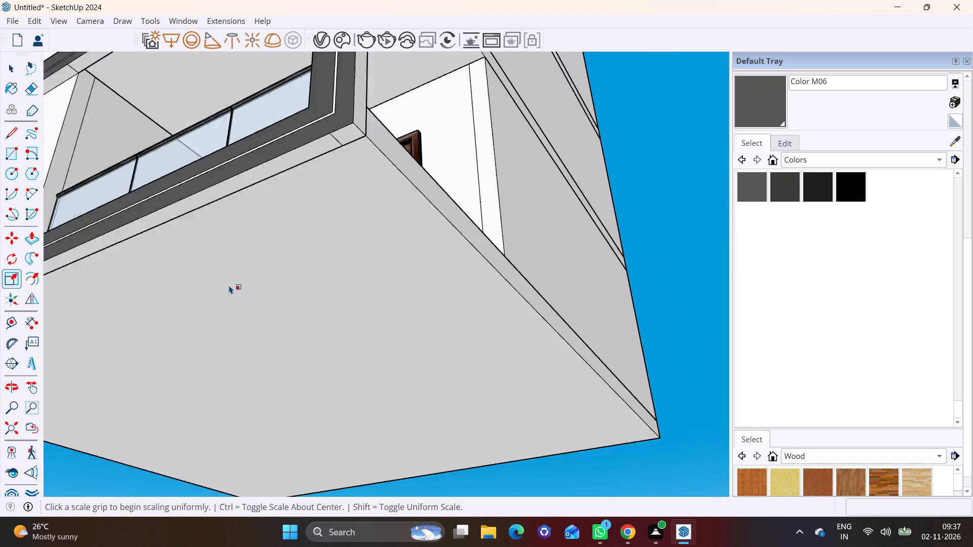
scroll(229, 285, down, 1)
scroll(297, 264, up, 1)
middle_drag(297, 264, 305, 343)
scroll(227, 246, up, 4)
middle_drag(248, 201, 373, 372)
middle_drag(376, 312, 364, 426)
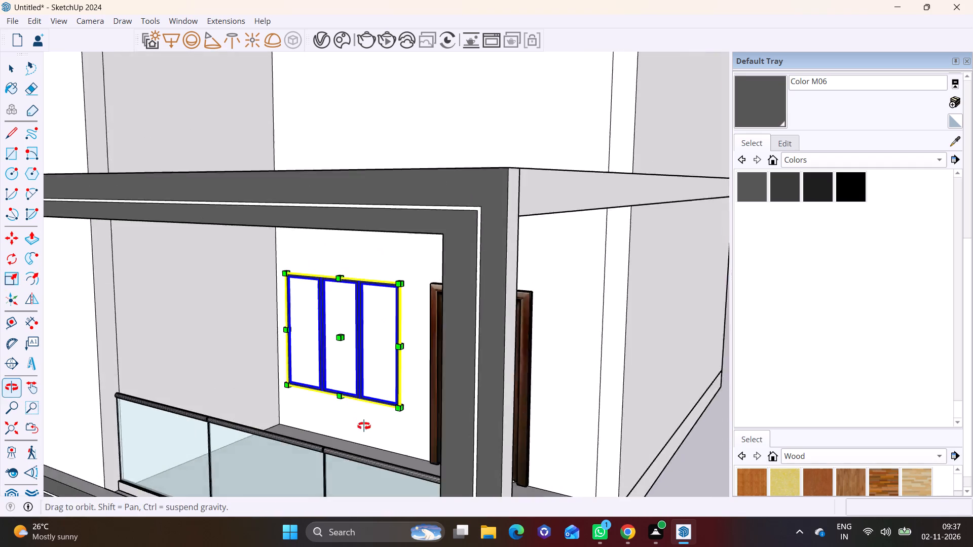
middle_drag(364, 426, 367, 430)
scroll(328, 374, up, 11)
middle_drag(353, 417, 353, 351)
scroll(347, 384, up, 6)
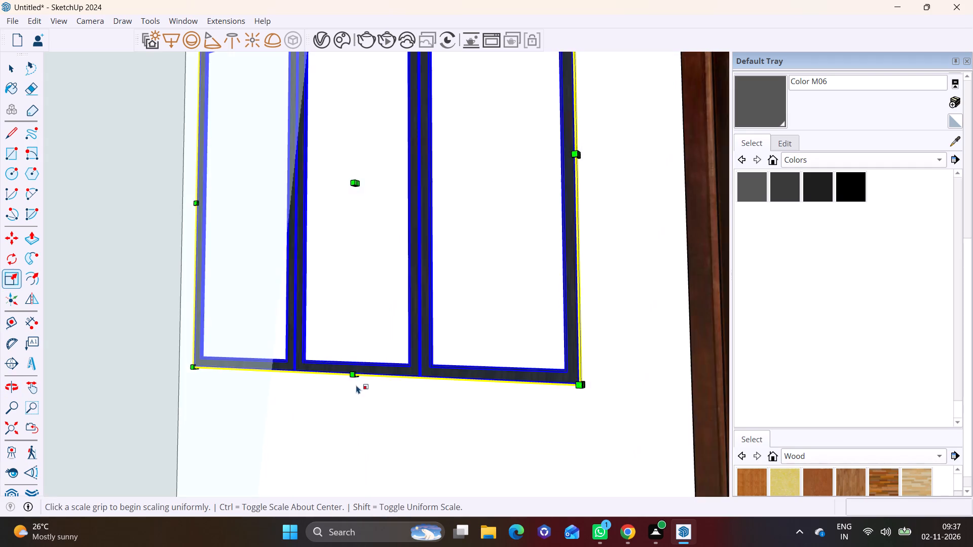
scroll(356, 385, up, 2)
middle_drag(364, 382, 325, 357)
scroll(380, 385, up, 8)
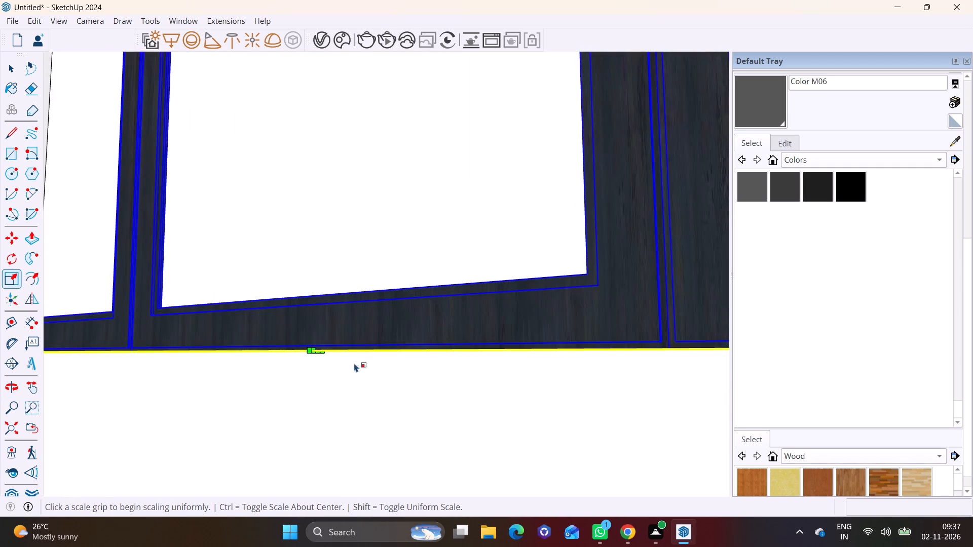
scroll(354, 363, up, 3)
click(288, 343)
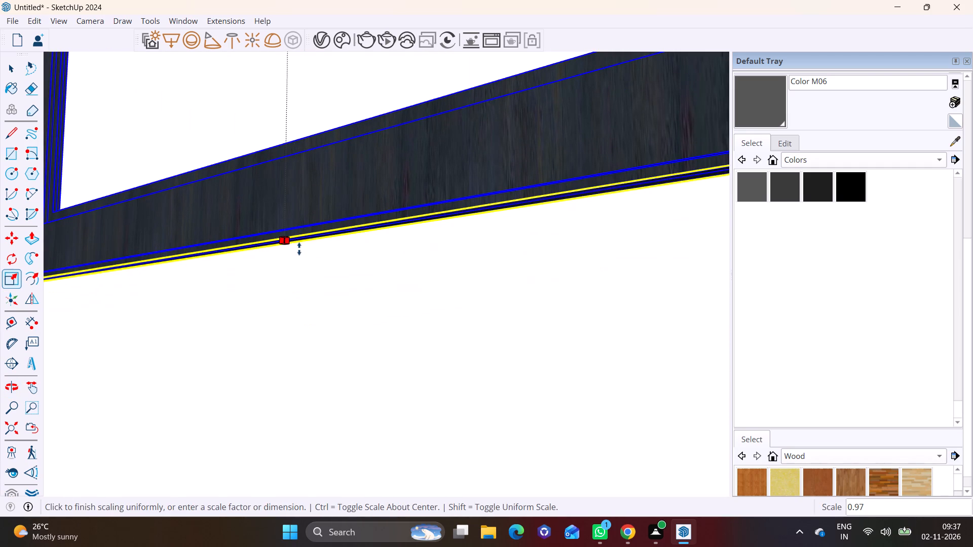
click(299, 249)
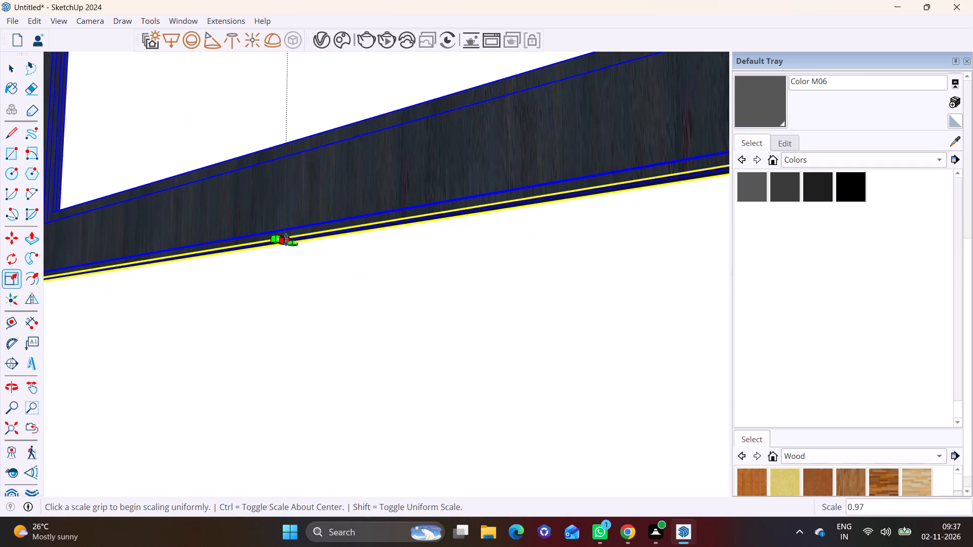
Scale the window again from its bottom middle grip, stretching its lower edge slightly downward.
click(286, 240)
click(296, 415)
scroll(305, 406, down, 13)
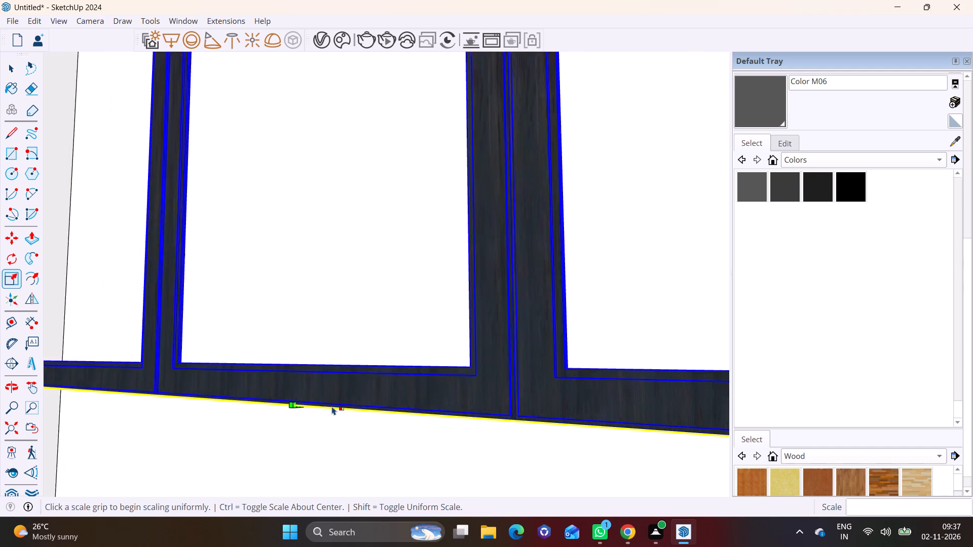
scroll(332, 406, down, 15)
shift+middle_drag(433, 343, 507, 438)
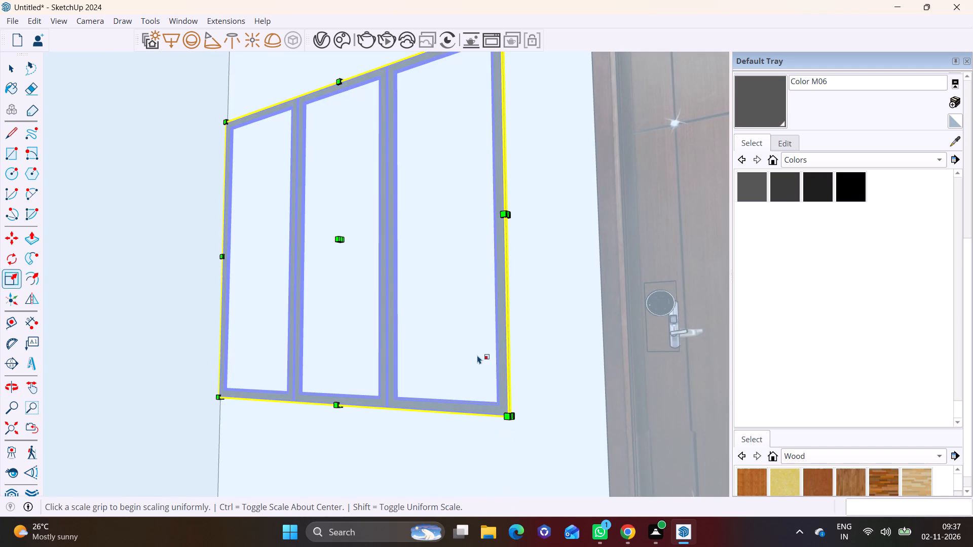
Scale the three-panel window uniformly to about 0.82 from the middle grip of its door-side edge.
scroll(477, 355, down, 20)
scroll(477, 355, down, 3)
shift+middle_drag(307, 128, 326, 384)
shift+scroll(326, 384, down, 1)
middle_drag(401, 175, 393, 296)
scroll(437, 331, up, 4)
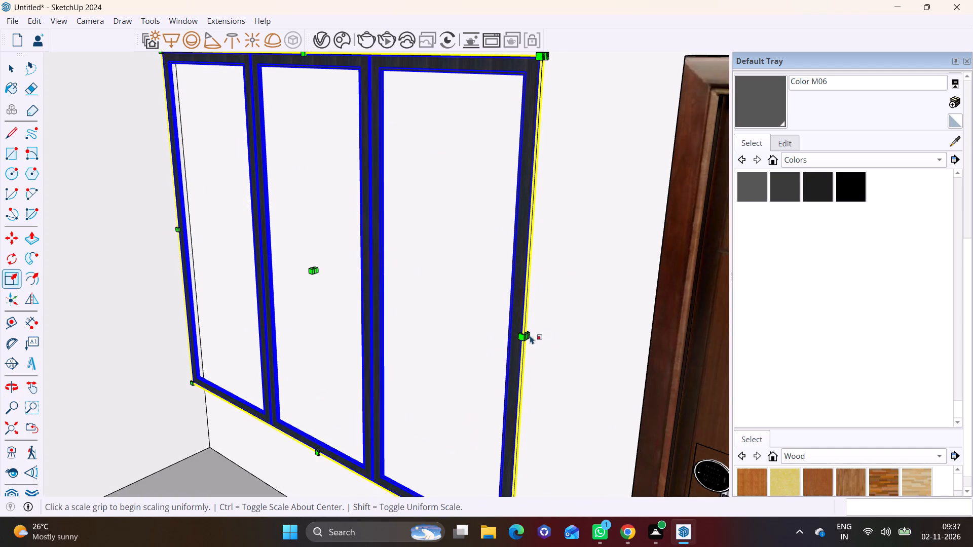
scroll(530, 333, up, 10)
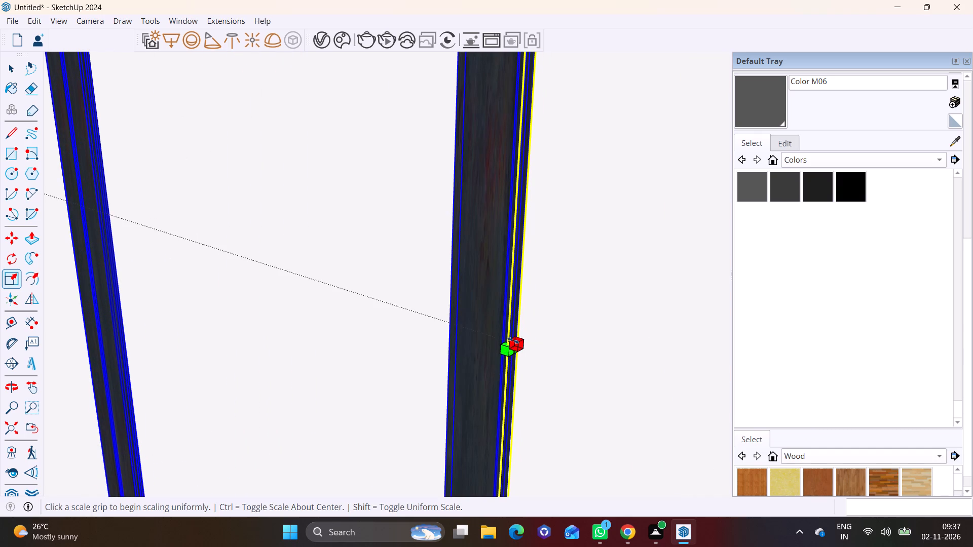
click(514, 346)
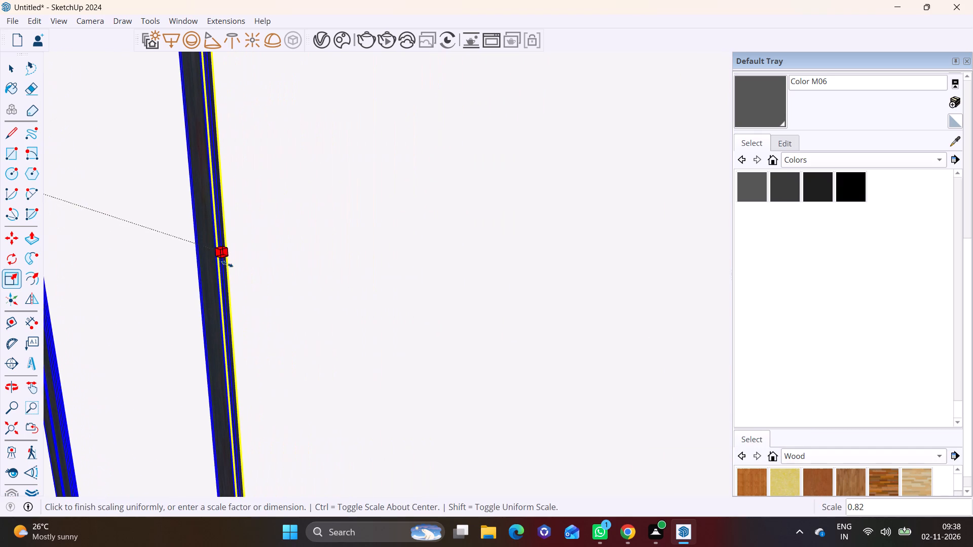
click(227, 264)
key(space)
scroll(362, 319, down, 14)
middle_drag(403, 373, 560, 335)
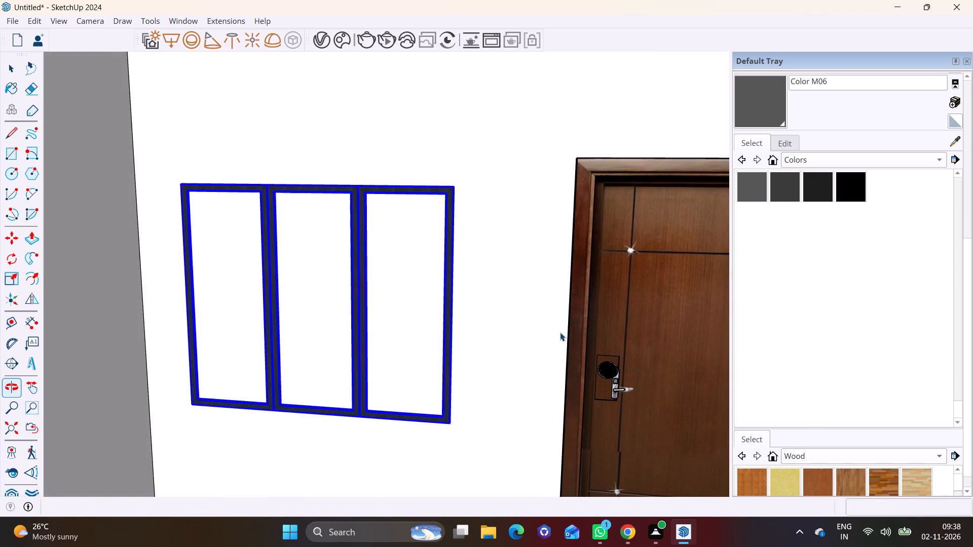
Scale the window's width to about 0.82 along the red axis from its door-side edge.
click(446, 299)
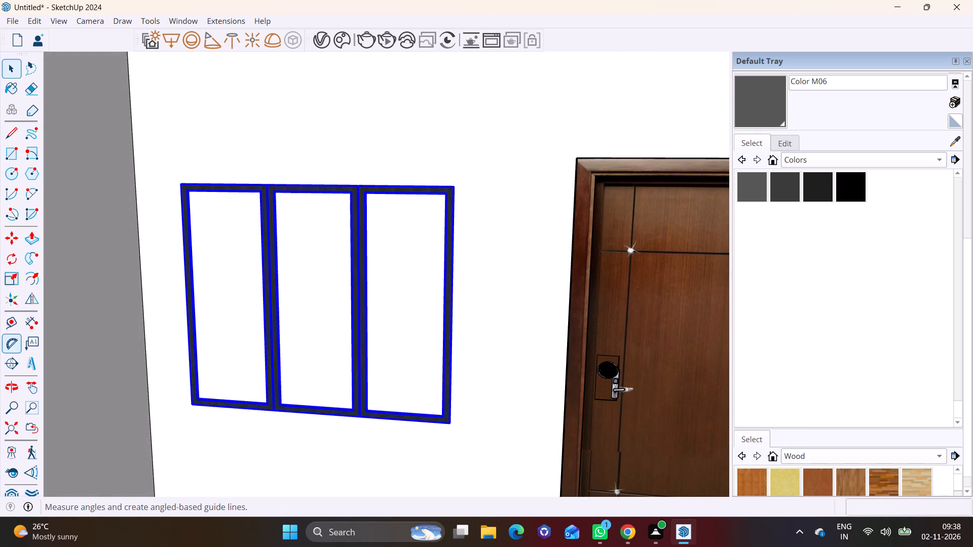
click(7, 280)
middle_drag(367, 332, 194, 331)
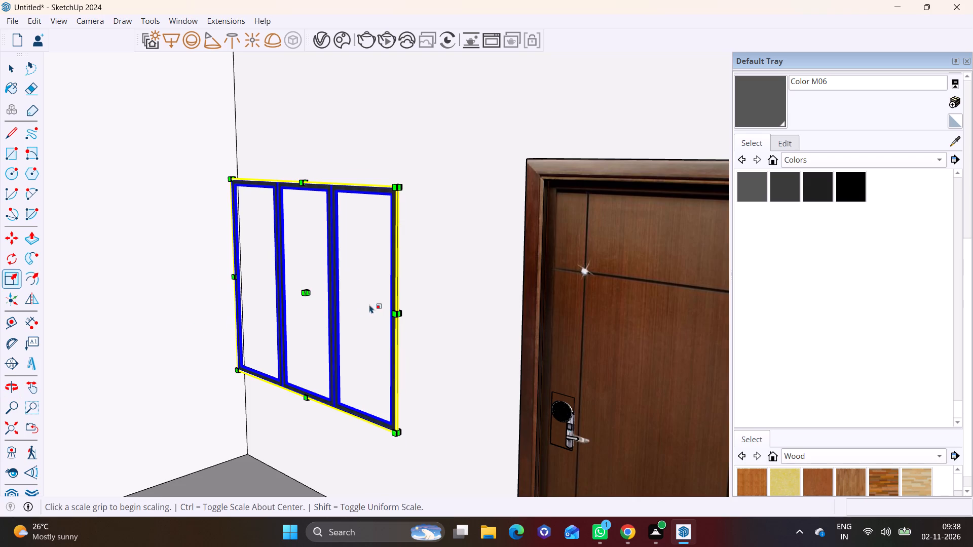
scroll(369, 304, up, 13)
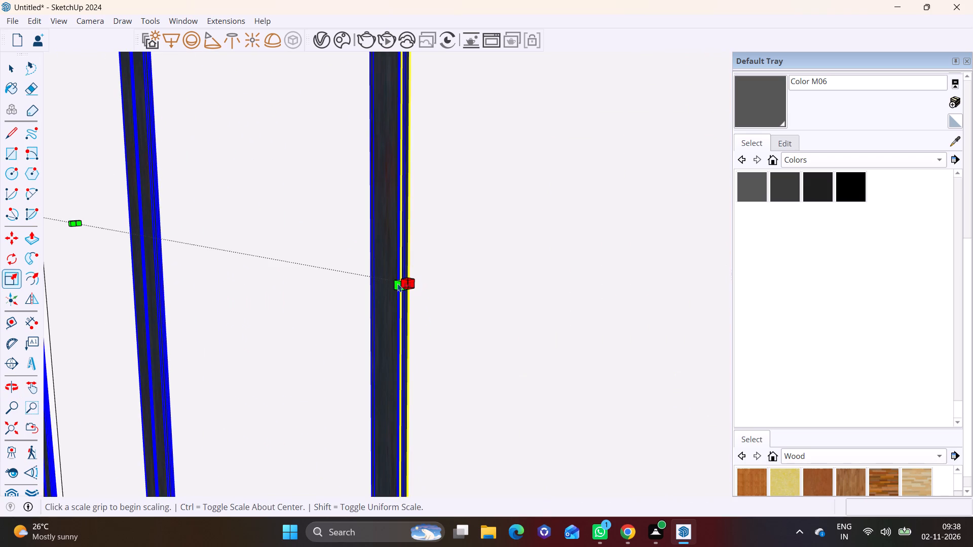
click(404, 283)
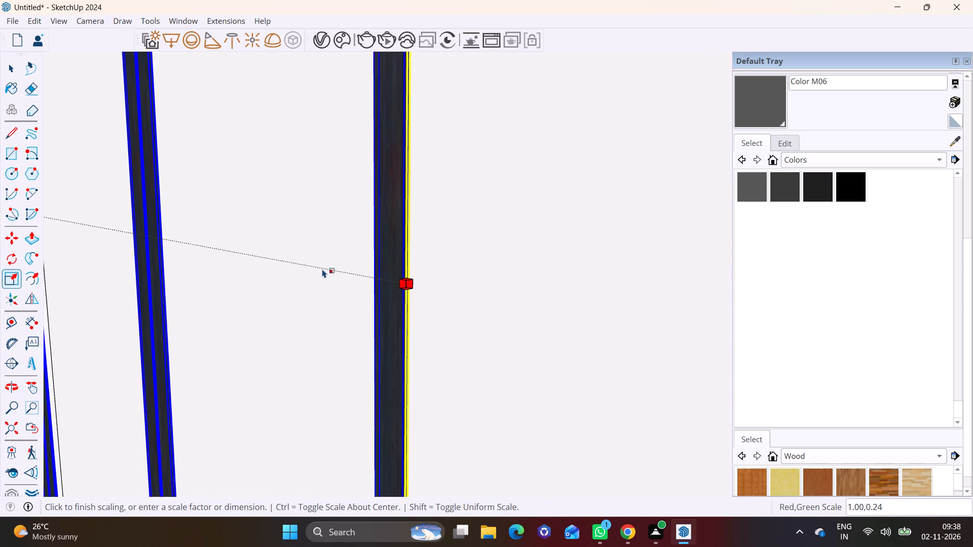
key(ctrl+z)
scroll(393, 283, up, 8)
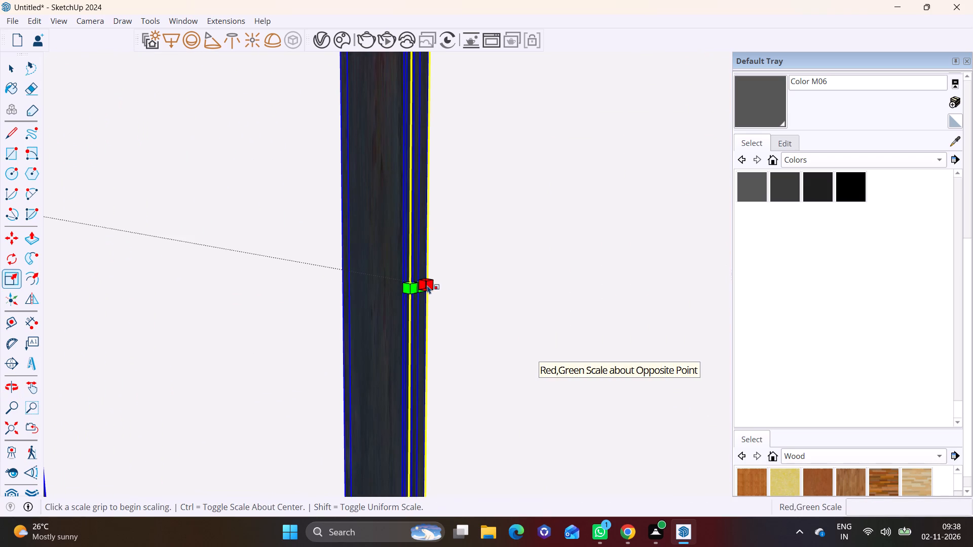
click(422, 285)
click(118, 246)
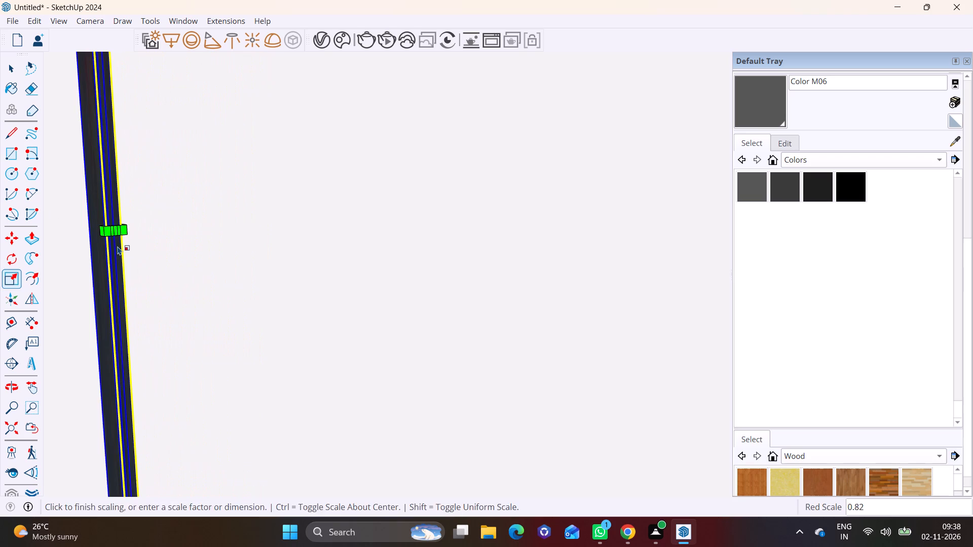
key(space)
Move the window by its upper door-side corner about 1' 8" towards the door and slightly upward.
scroll(270, 299, down, 15)
middle_drag(294, 356, 514, 322)
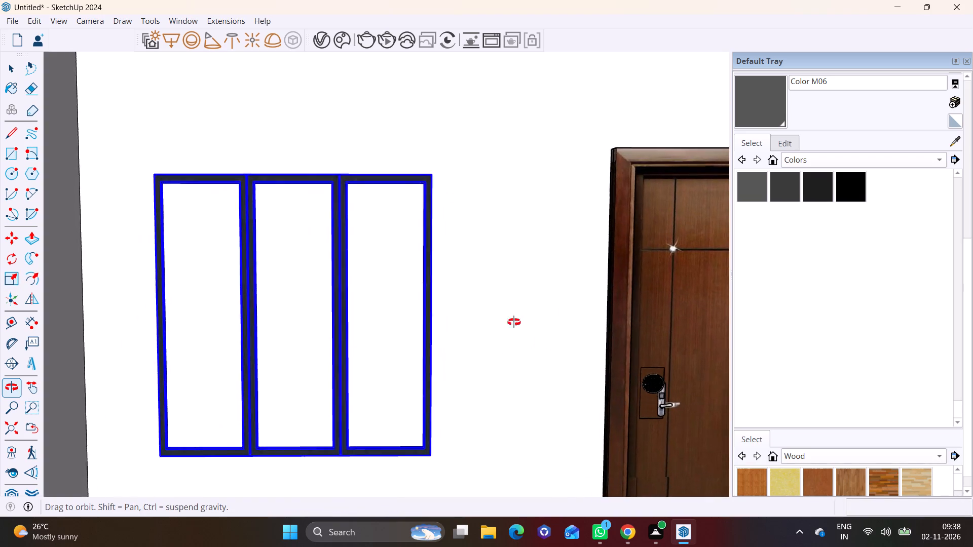
middle_drag(514, 322, 445, 311)
scroll(445, 311, down, 3)
shift+middle_drag(445, 311, 535, 318)
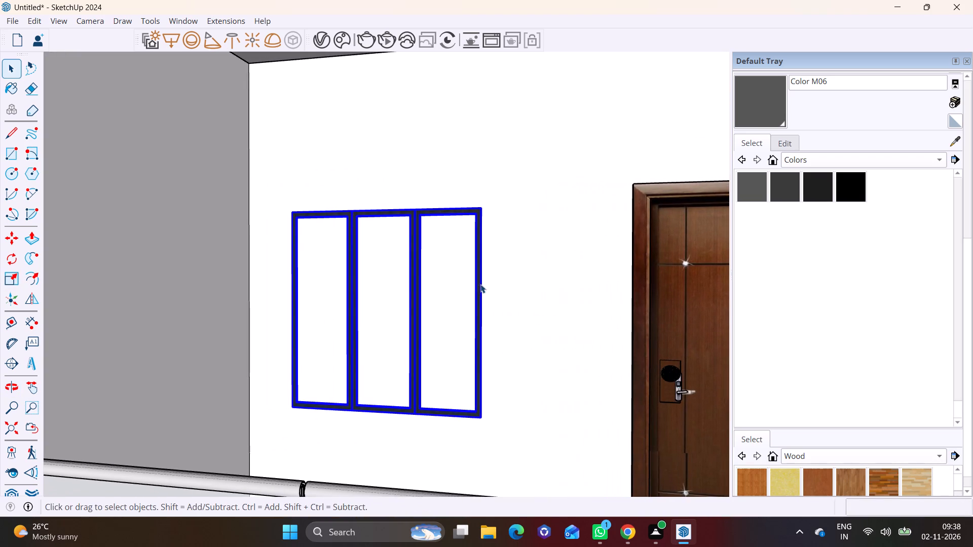
key(m)
click(477, 208)
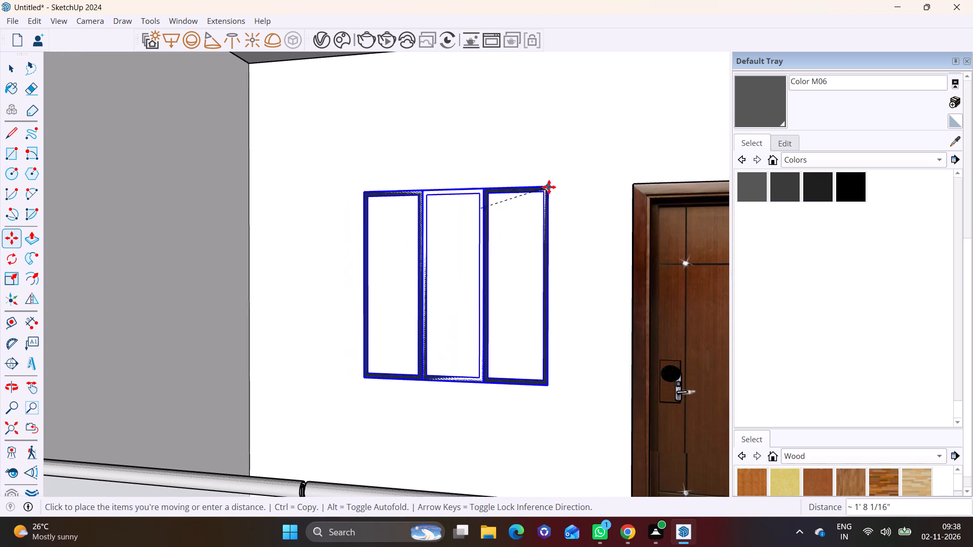
click(556, 185)
Nudge the window slightly downward by its lower door-side corner, and deselect it.
middle_drag(568, 251, 386, 354)
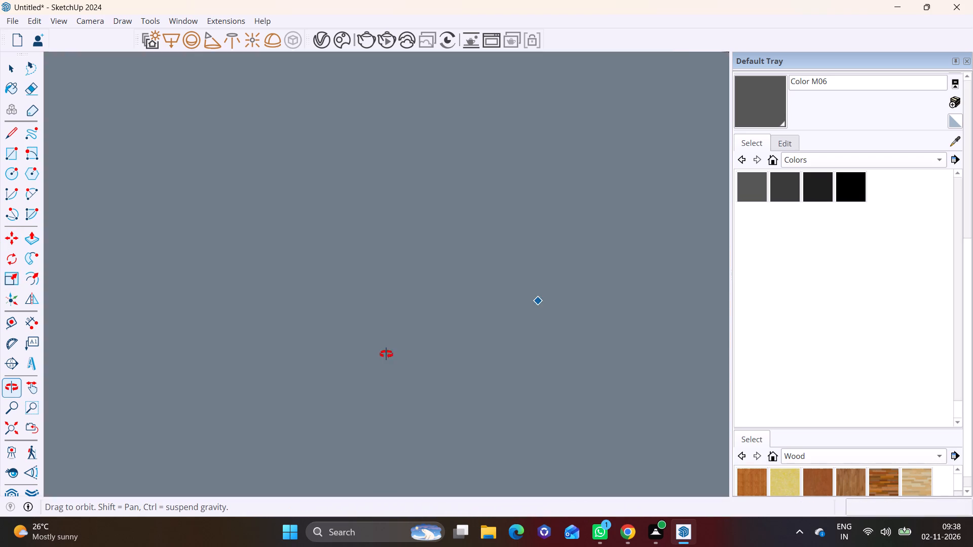
middle_drag(386, 354, 466, 311)
scroll(531, 376, up, 6)
middle_drag(525, 405, 460, 407)
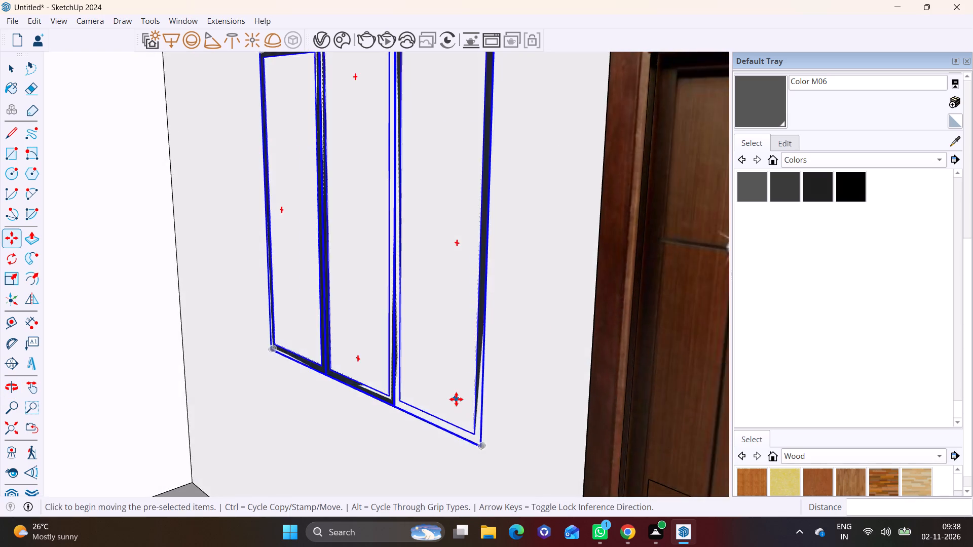
scroll(456, 399, down, 8)
middle_drag(465, 406, 612, 390)
scroll(540, 365, down, 9)
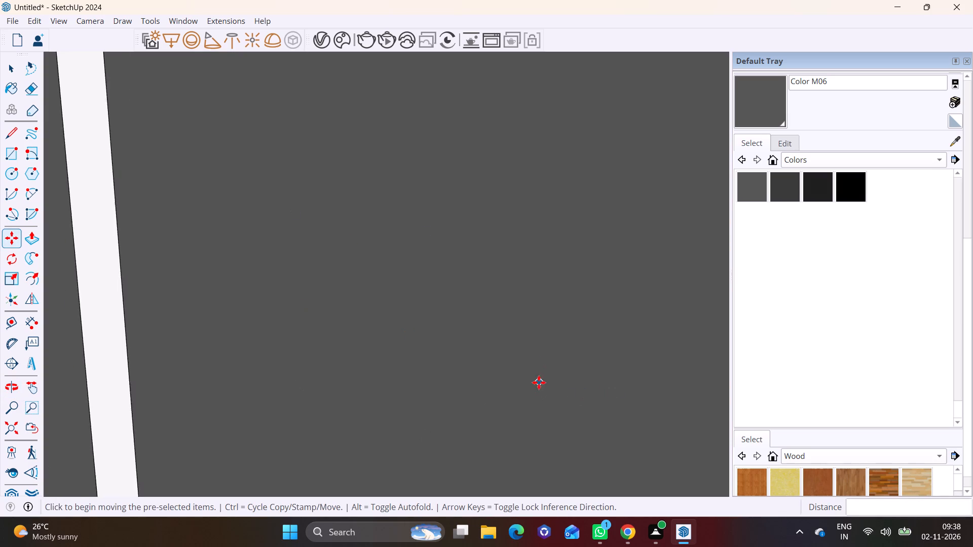
scroll(539, 382, down, 20)
scroll(539, 382, down, 10)
shift+middle_drag(420, 380, 537, 270)
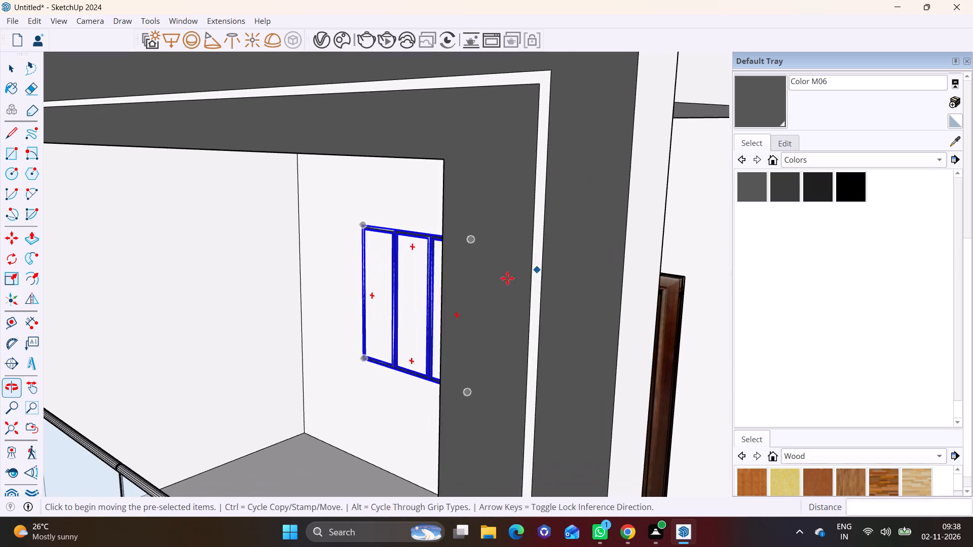
scroll(388, 303, up, 7)
middle_drag(482, 348, 480, 334)
scroll(476, 351, down, 4)
middle_drag(490, 385, 528, 377)
click(546, 437)
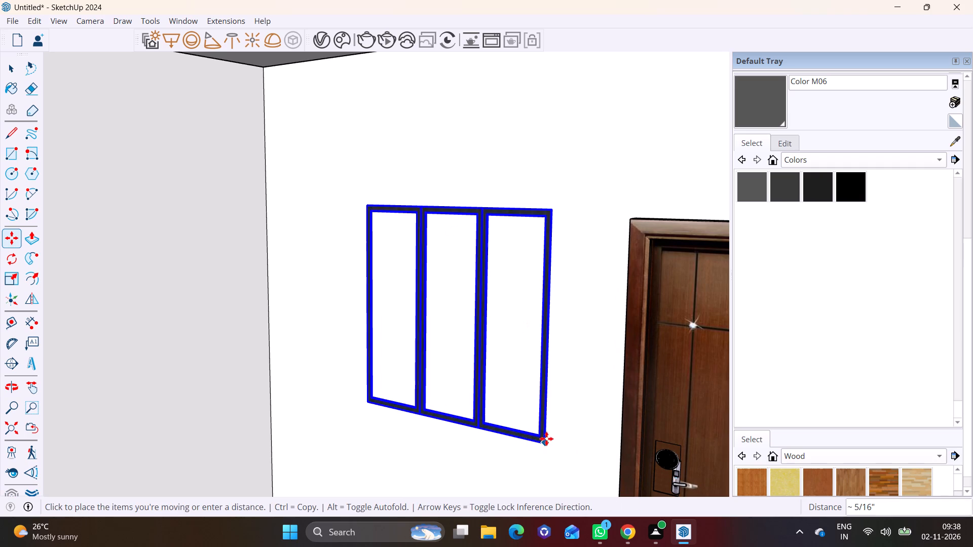
click(542, 445)
key(space)
click(402, 438)
Move the window about 2 5/8" by its lower door-side corner, back towards the wall, and deselect it.
scroll(401, 437, down, 2)
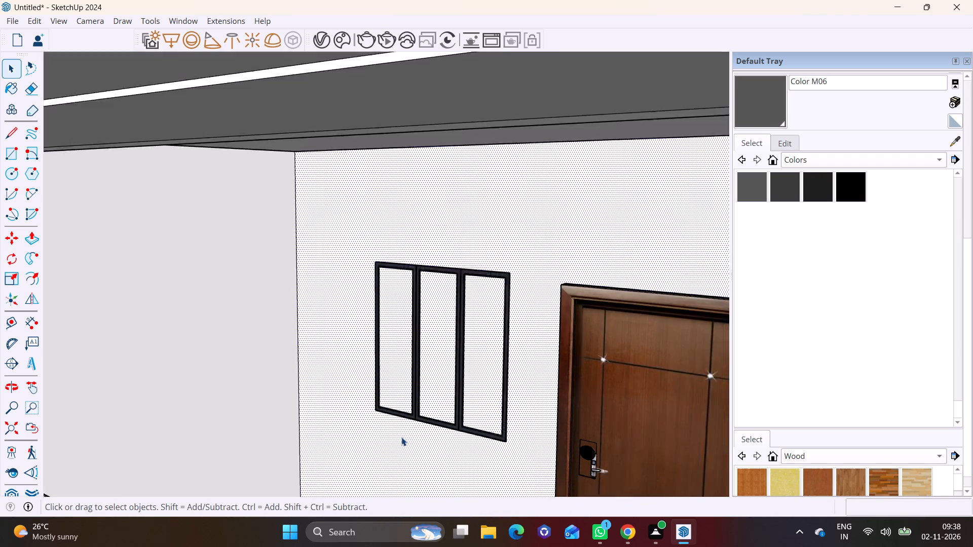
scroll(401, 437, down, 3)
middle_drag(501, 434, 599, 414)
scroll(609, 411, down, 4)
middle_drag(599, 403, 362, 395)
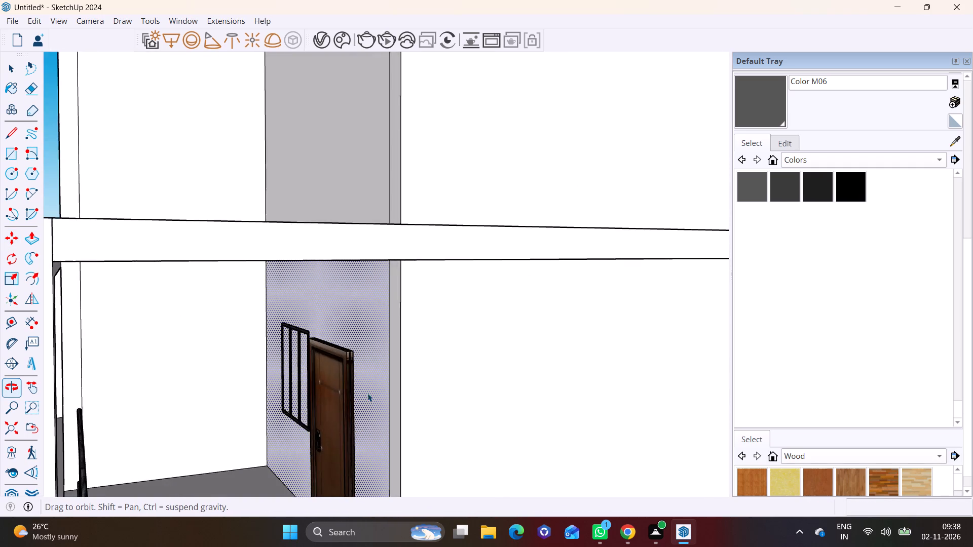
scroll(370, 406, up, 12)
shift+middle_drag(342, 359, 382, 283)
shift+middle_drag(415, 390, 403, 312)
scroll(413, 358, down, 2)
click(424, 351)
scroll(424, 351, up, 3)
key(m)
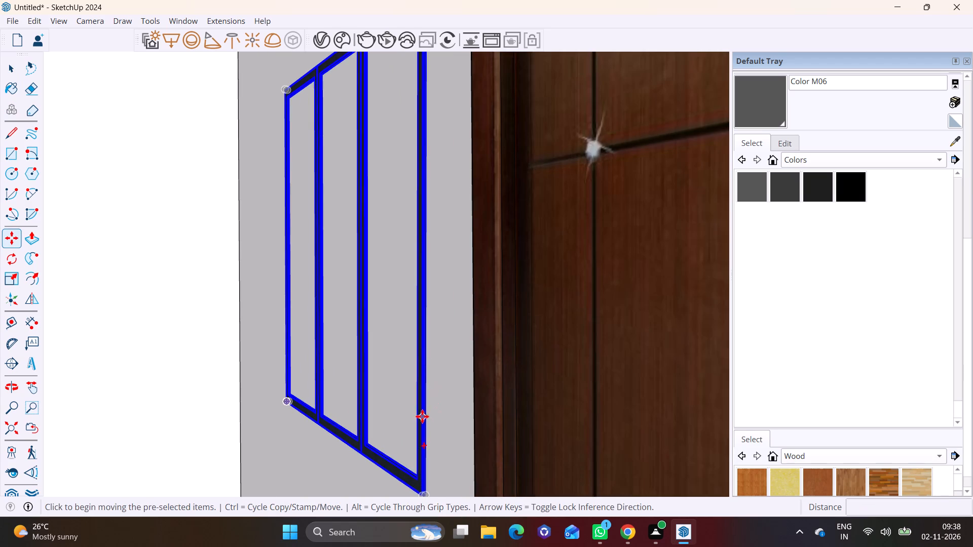
scroll(422, 414, down, 7)
click(423, 453)
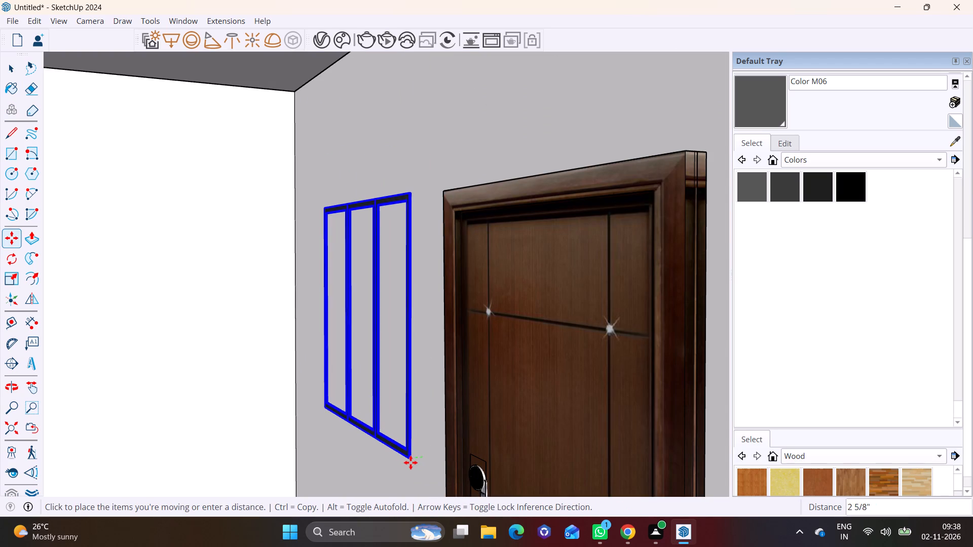
click(412, 462)
key(space)
click(227, 408)
Lower the window slightly by its upper door-side corner, lining up its top edge with the door frame's top.
scroll(232, 408, down, 6)
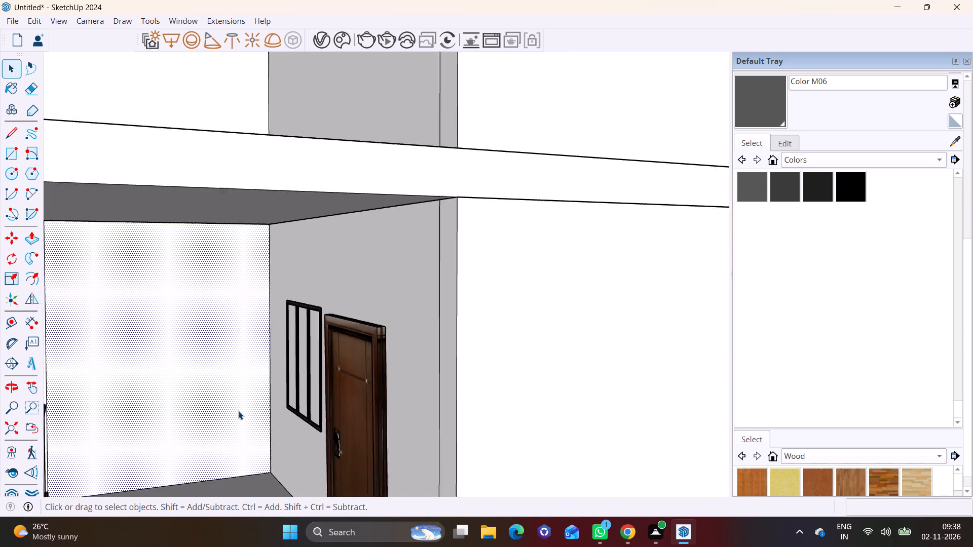
scroll(238, 411, down, 5)
middle_drag(321, 432, 630, 401)
scroll(391, 366, up, 6)
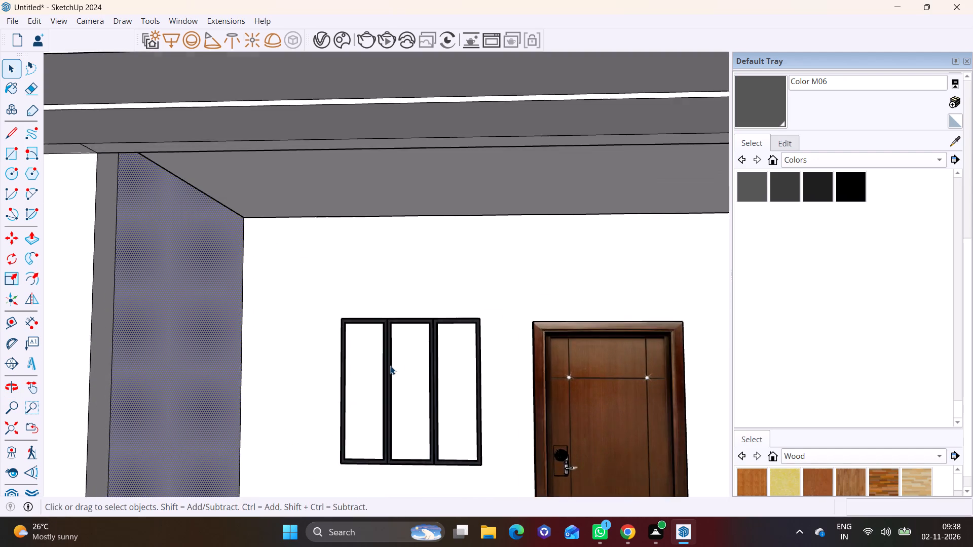
shift+middle_drag(404, 371, 413, 320)
middle_drag(425, 394, 432, 427)
scroll(429, 388, up, 3)
click(446, 311)
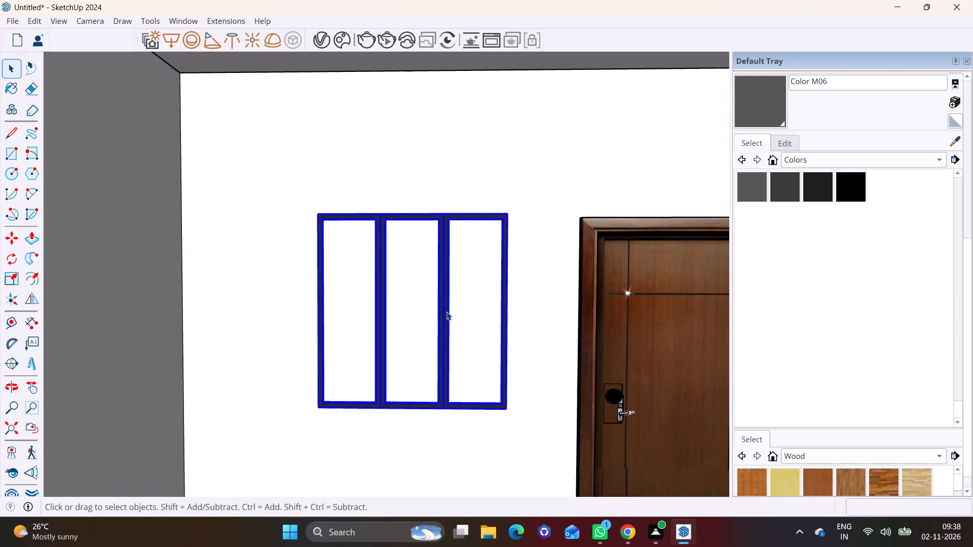
key(m)
click(506, 215)
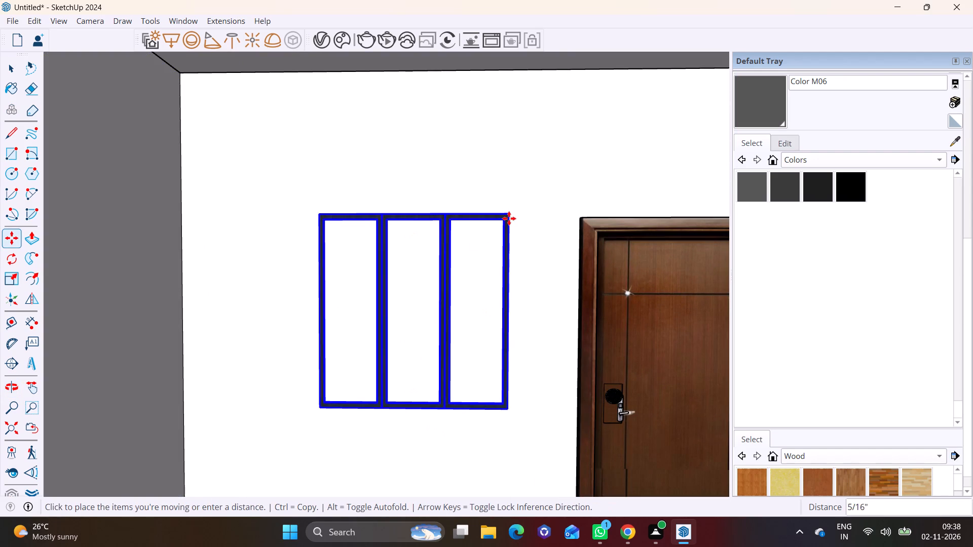
click(510, 222)
key(space)
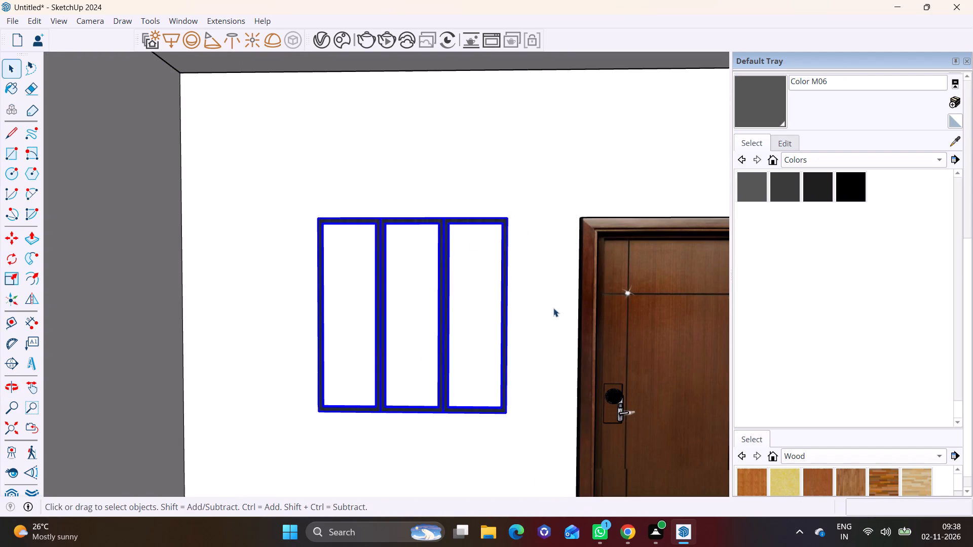
scroll(554, 309, down, 2)
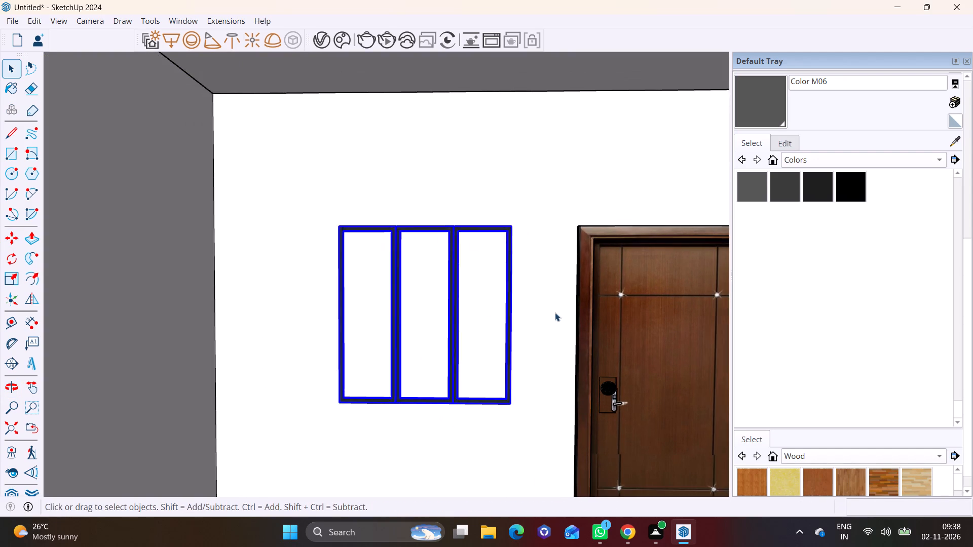
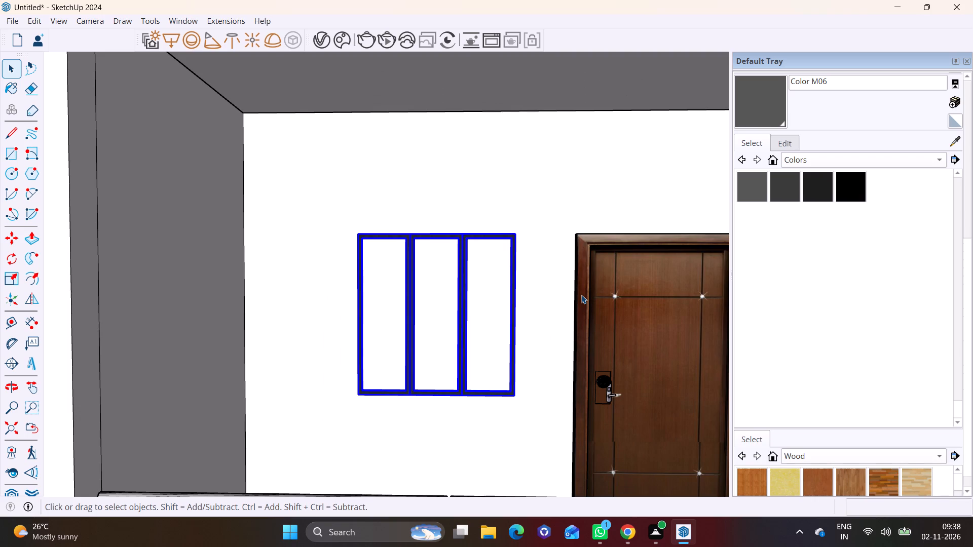
Deselect the three-panel window by selecting the balcony's back wall face behind it instead.
key(space)
click(544, 227)
scroll(538, 221, down, 5)
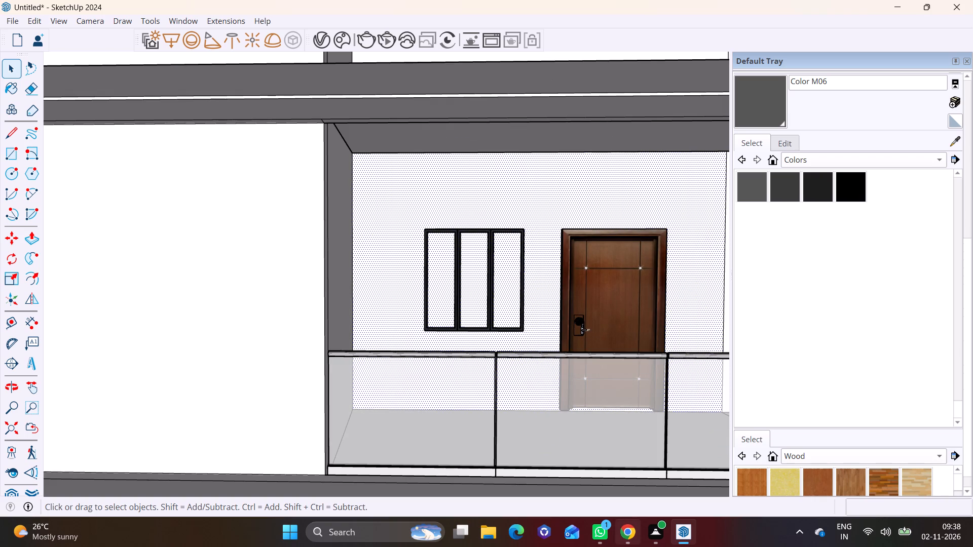
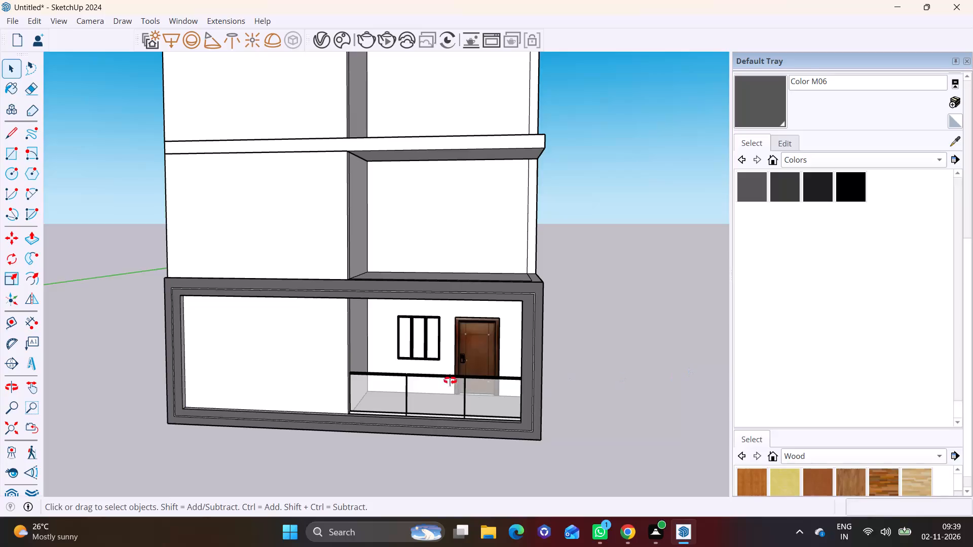
Search the 3D Warehouse models for "cnc cutting".
scroll(325, 324, up, 4)
middle_drag(363, 338, 317, 359)
click(188, 23)
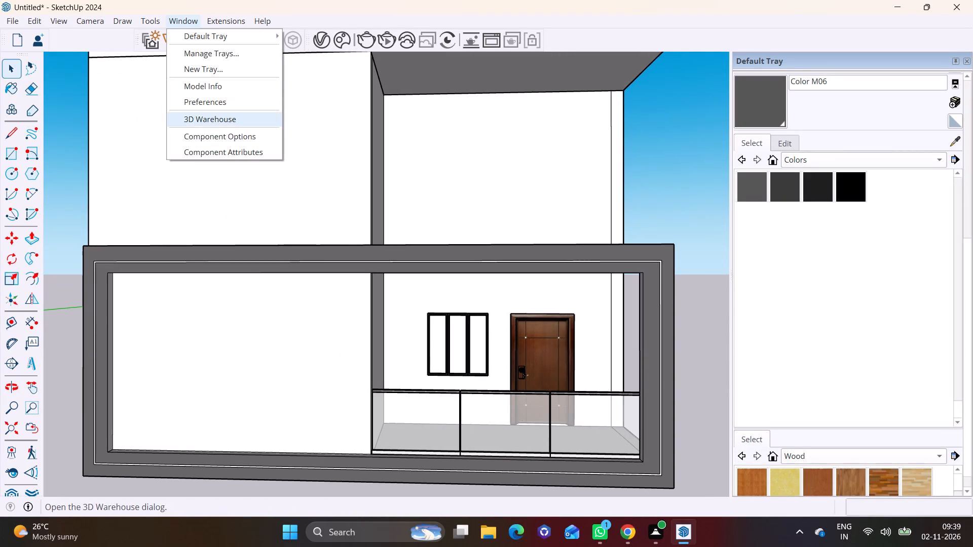
click(212, 118)
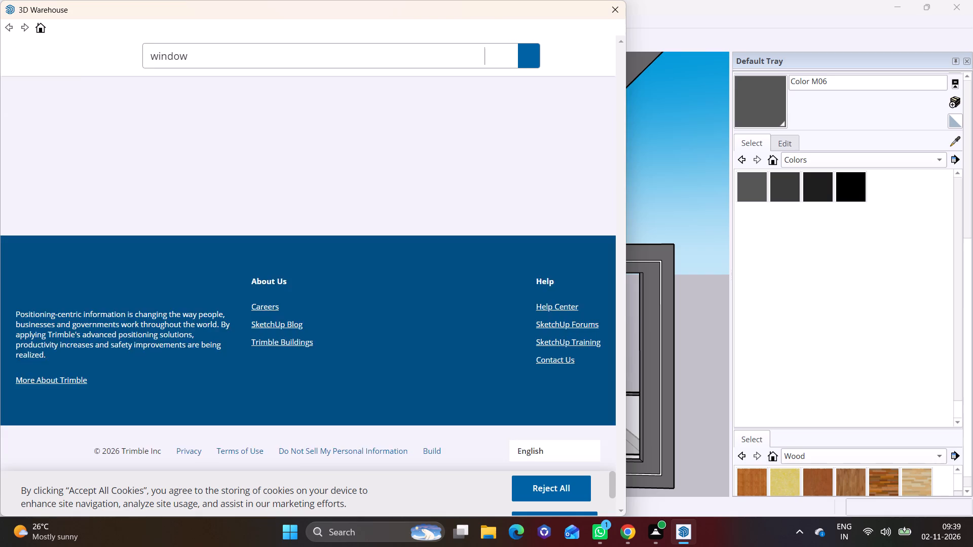
click(470, 53)
click(350, 49)
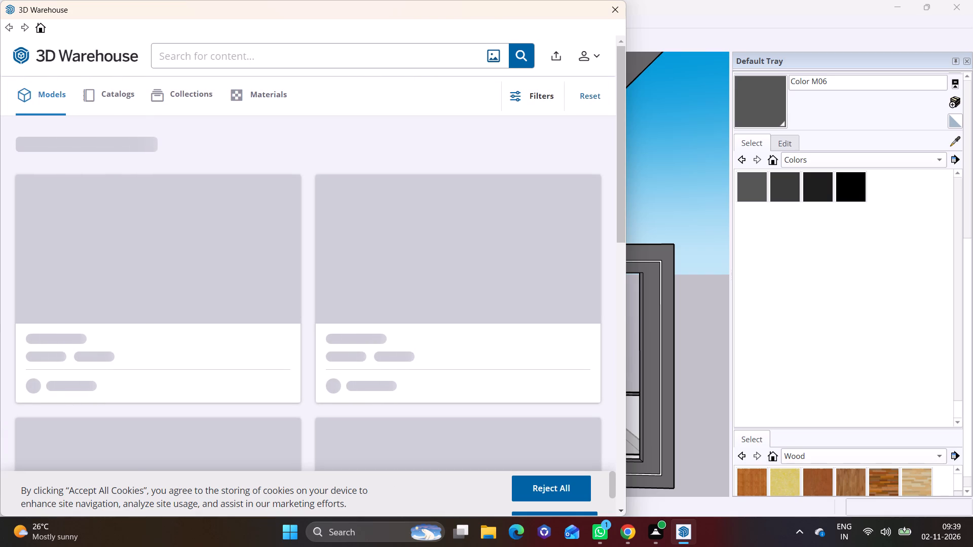
text(cnc)
key(space)
text(cutting)
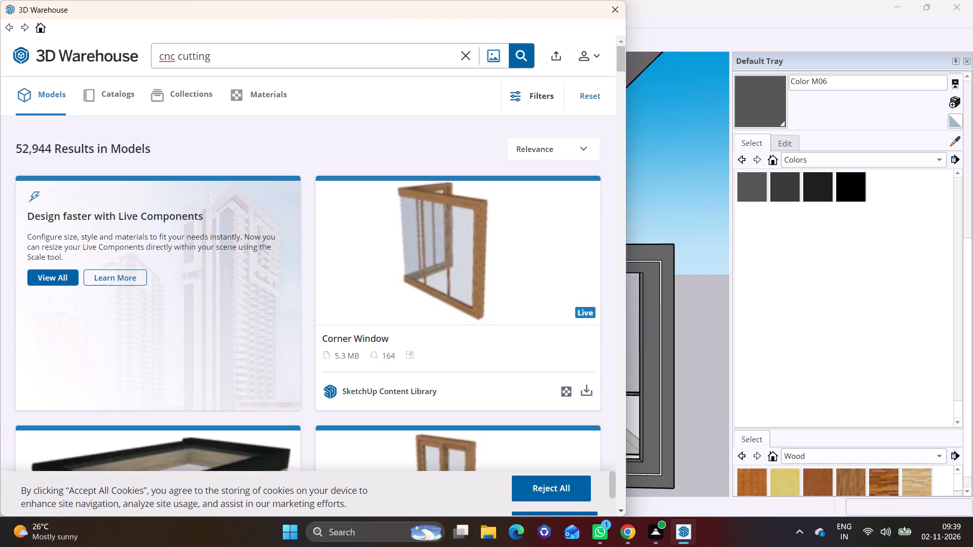
click(523, 51)
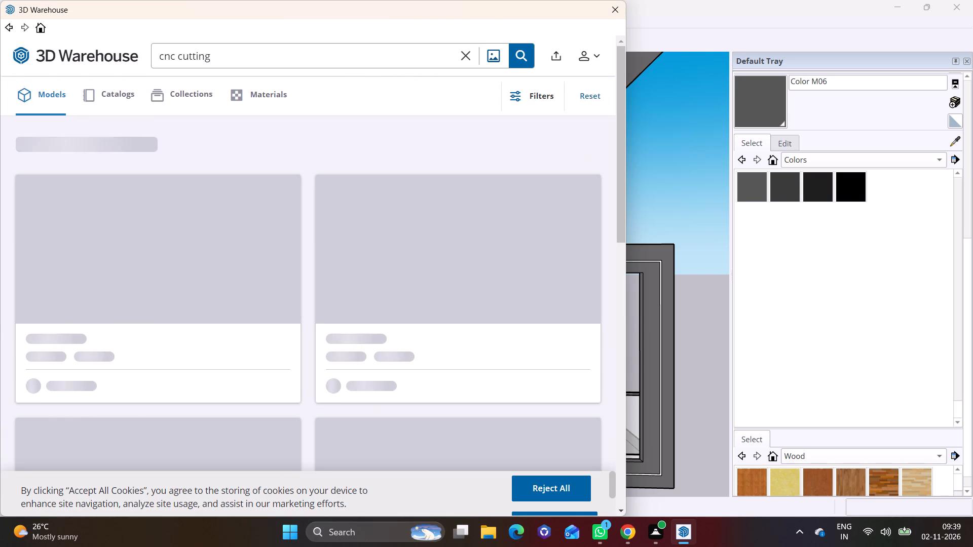
Find the brown CNC CUTTING TEXTURE panel by KBMCanopy among the results and load it directly into the model.
double_click(619, 507)
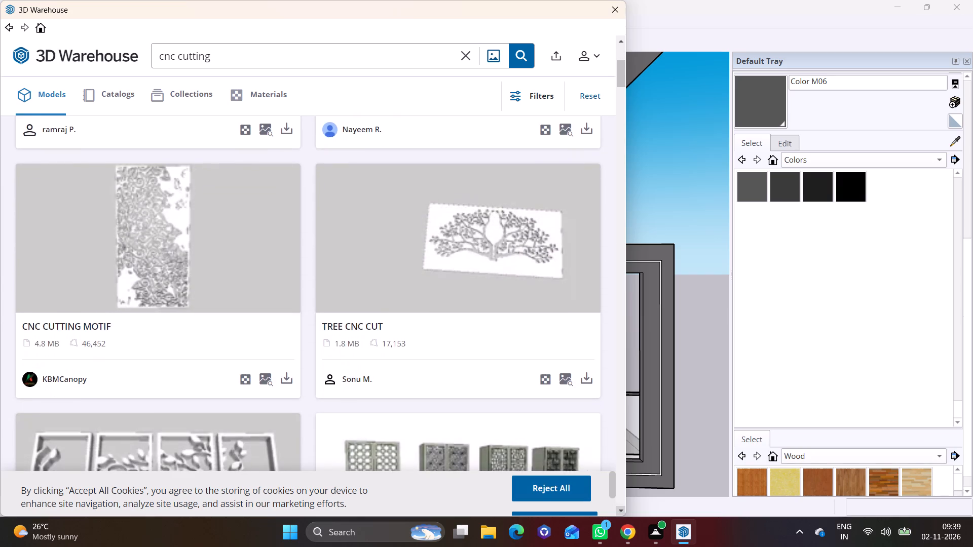
click(619, 507)
click(619, 507)
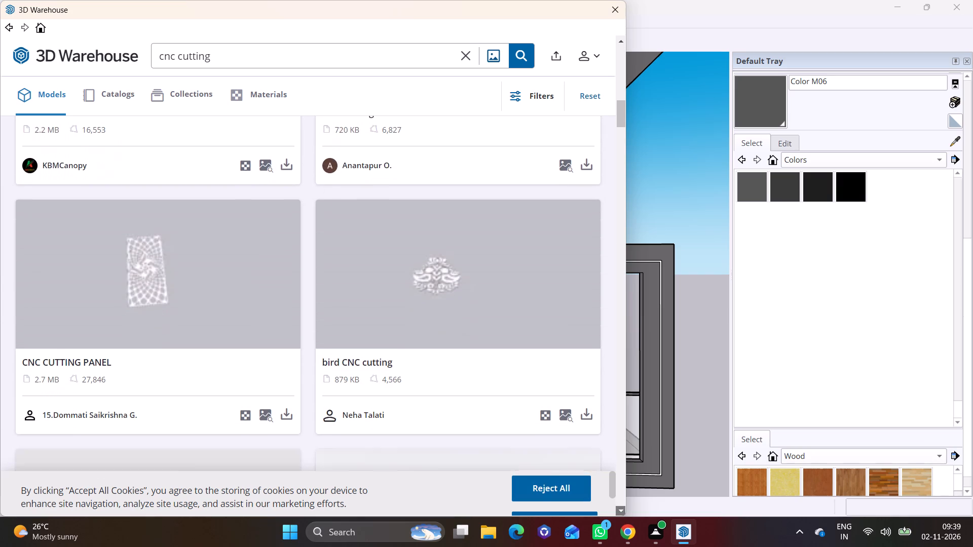
click(620, 37)
click(620, 37)
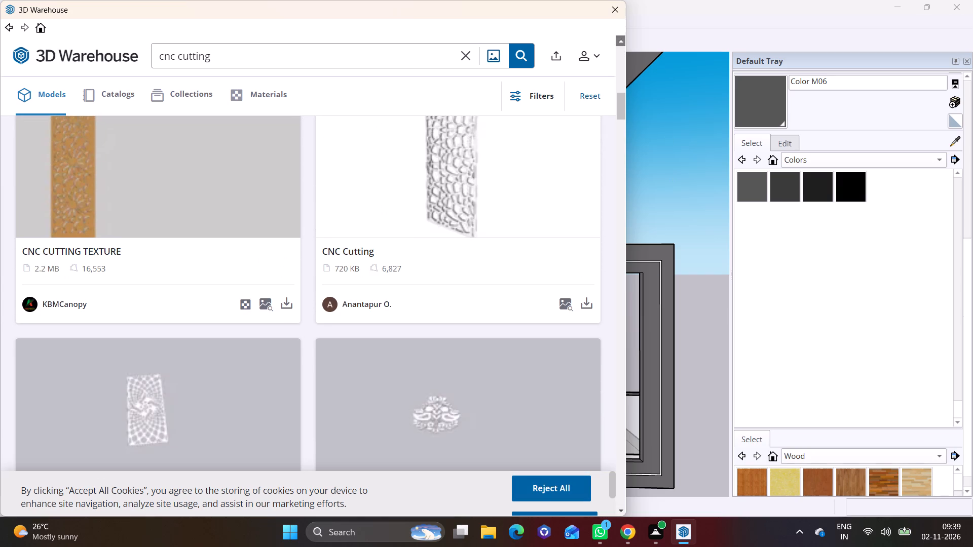
click(286, 318)
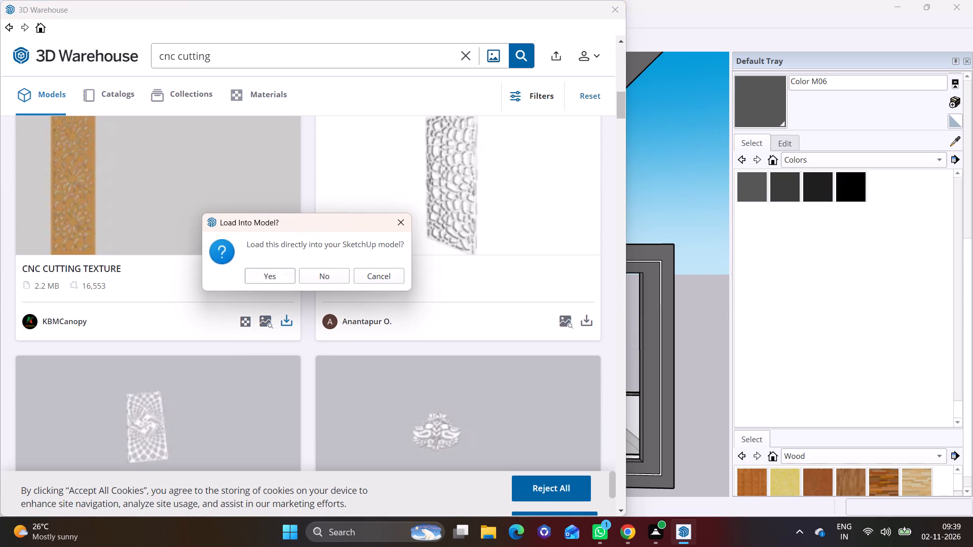
click(278, 275)
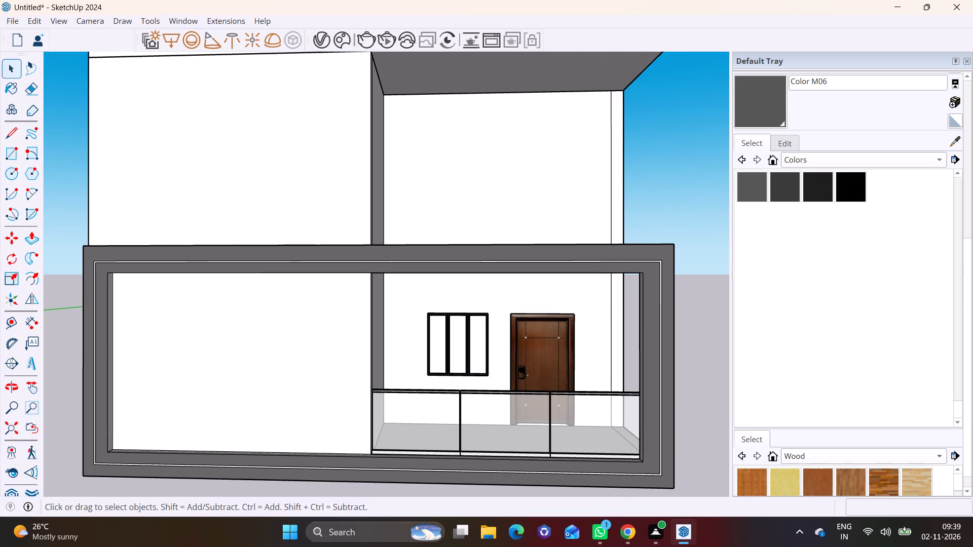
Place the loaded CNC panel component flat on the open ground beside the house, near its balcony side.
scroll(163, 350, down, 8)
middle_drag(336, 320, 345, 409)
shift+middle_drag(310, 204, 317, 384)
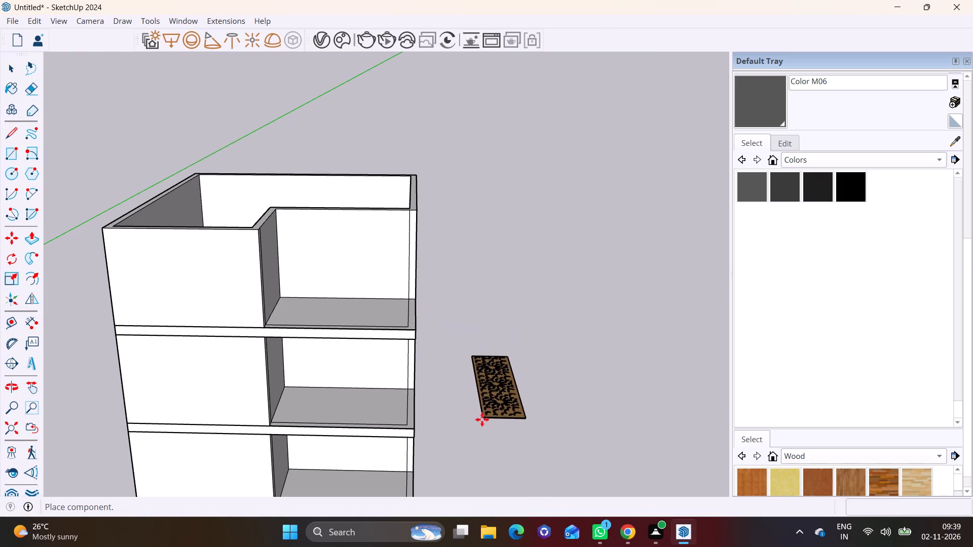
middle_drag(483, 408, 447, 254)
shift+scroll(447, 254, down, 1)
middle_drag(469, 426, 461, 272)
scroll(458, 509, up, 1)
middle_drag(453, 490, 461, 372)
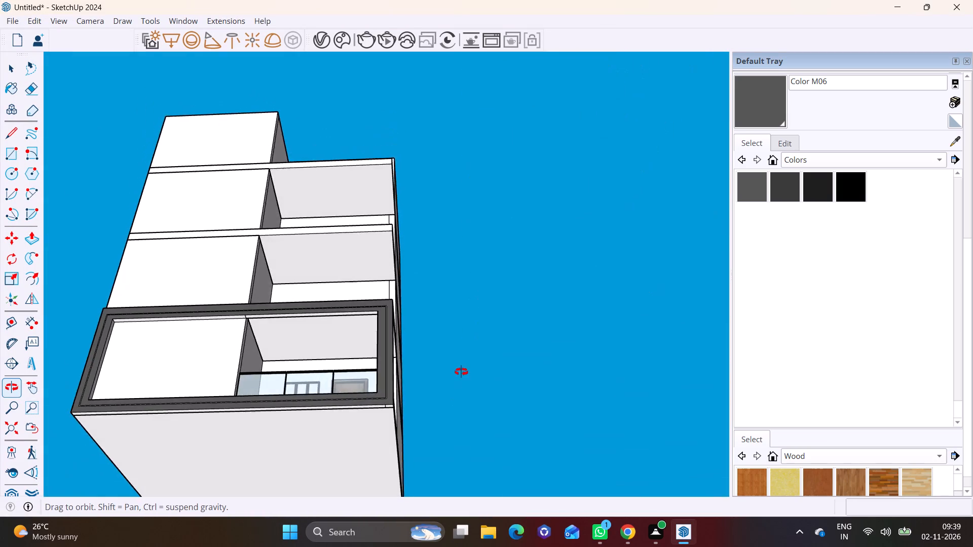
middle_drag(461, 372, 446, 538)
scroll(475, 455, down, 7)
middle_drag(482, 439, 474, 486)
click(526, 439)
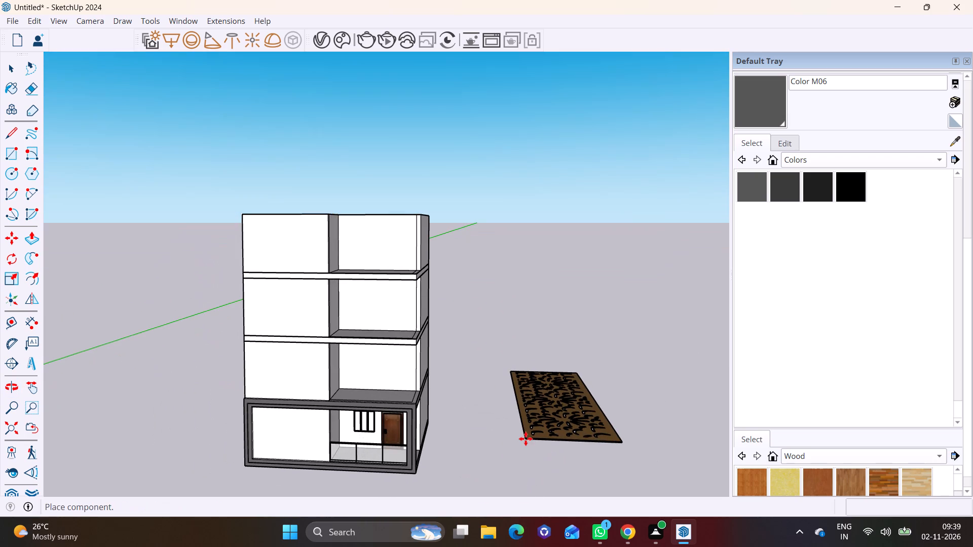
key(space)
Draw a rotated rectangle using the full outer top edge of the top storey's rear wall as its baseline.
scroll(327, 316, down, 2)
middle_drag(330, 271, 364, 428)
scroll(334, 240, up, 3)
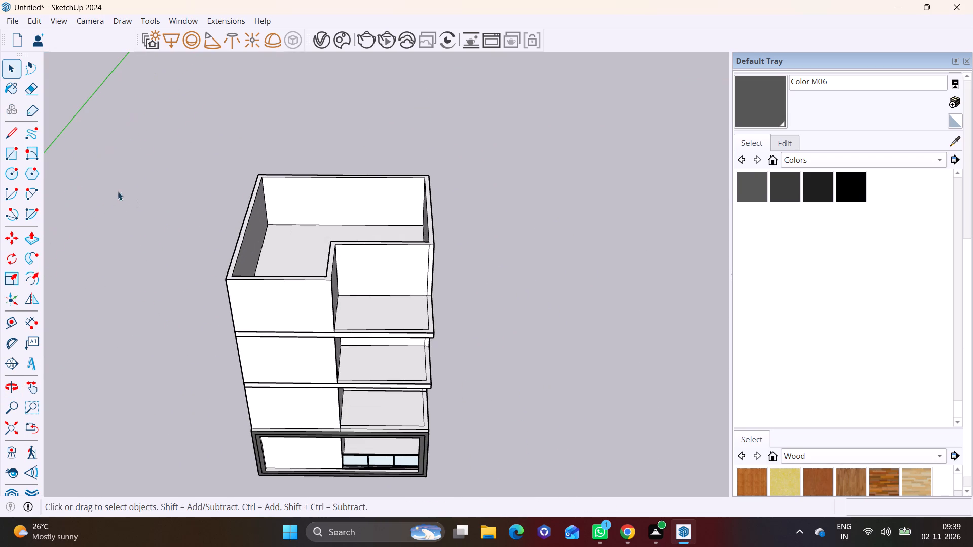
click(29, 146)
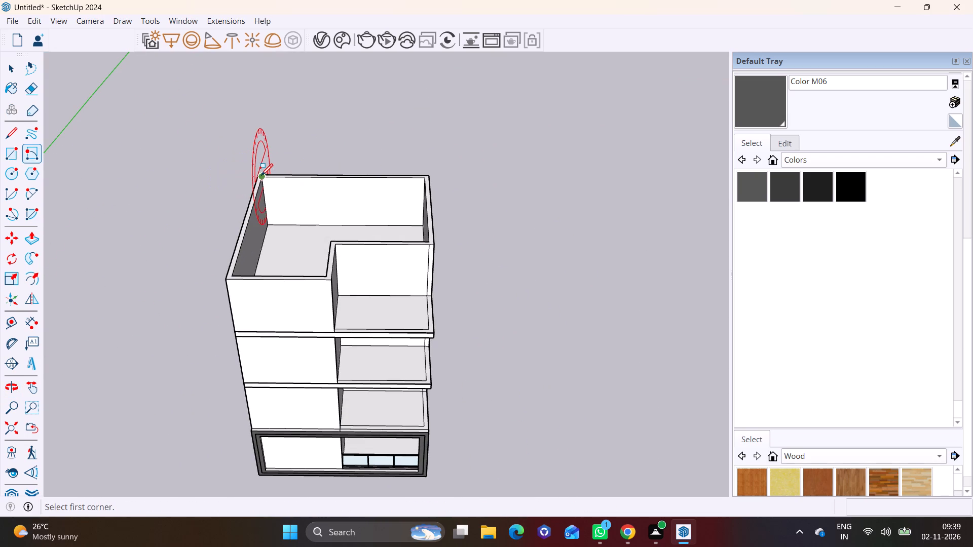
scroll(257, 171, up, 3)
middle_drag(284, 217, 280, 169)
scroll(281, 217, up, 1)
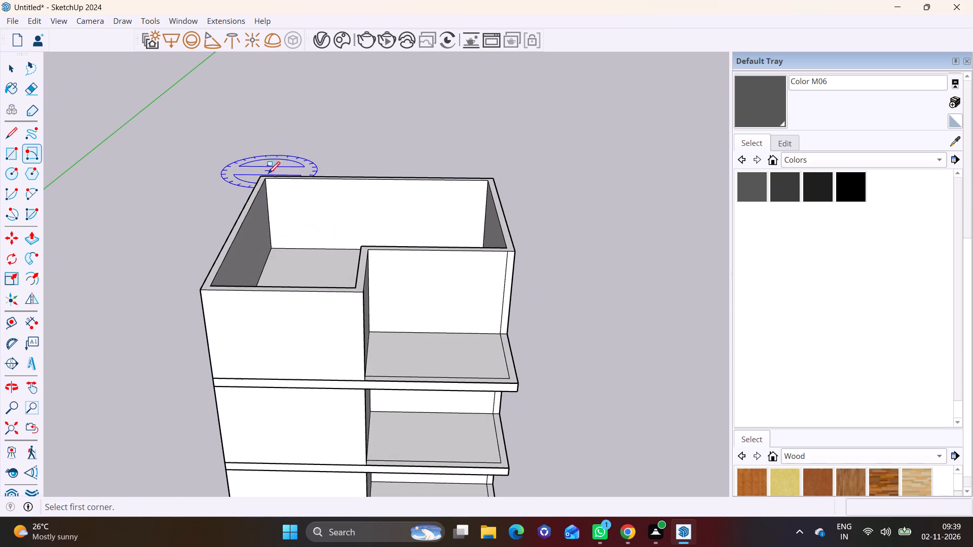
click(257, 175)
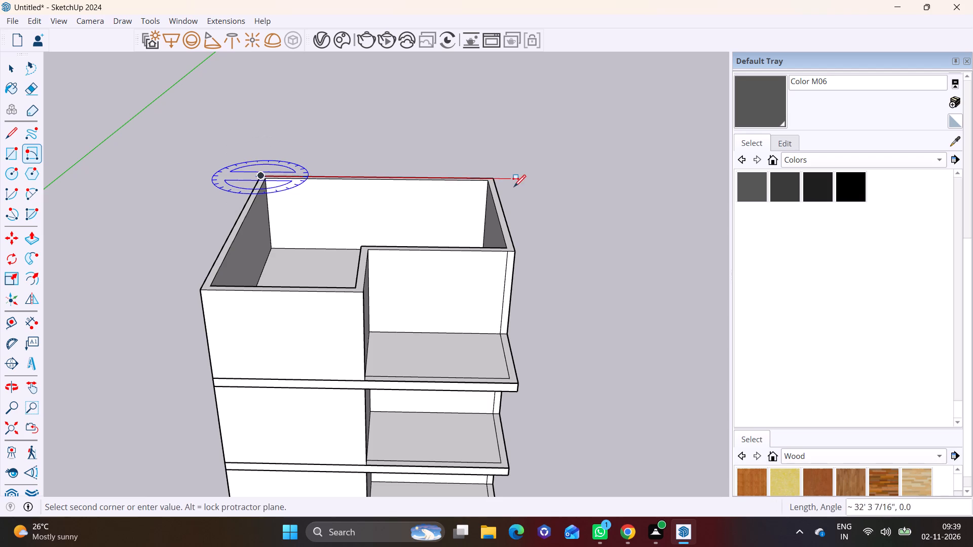
click(495, 177)
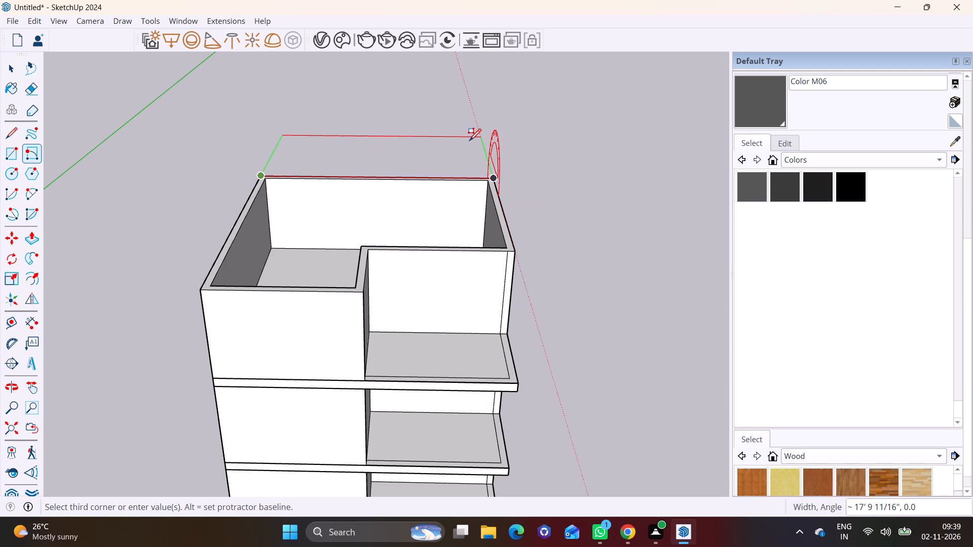
scroll(484, 187, down, 5)
middle_drag(477, 201, 467, 152)
scroll(471, 162, down, 3)
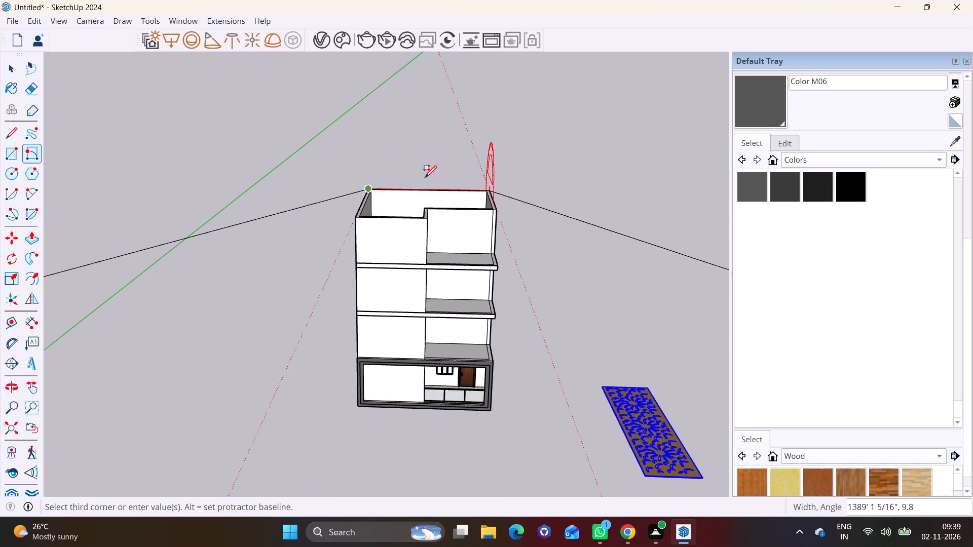
middle_drag(423, 212, 661, 65)
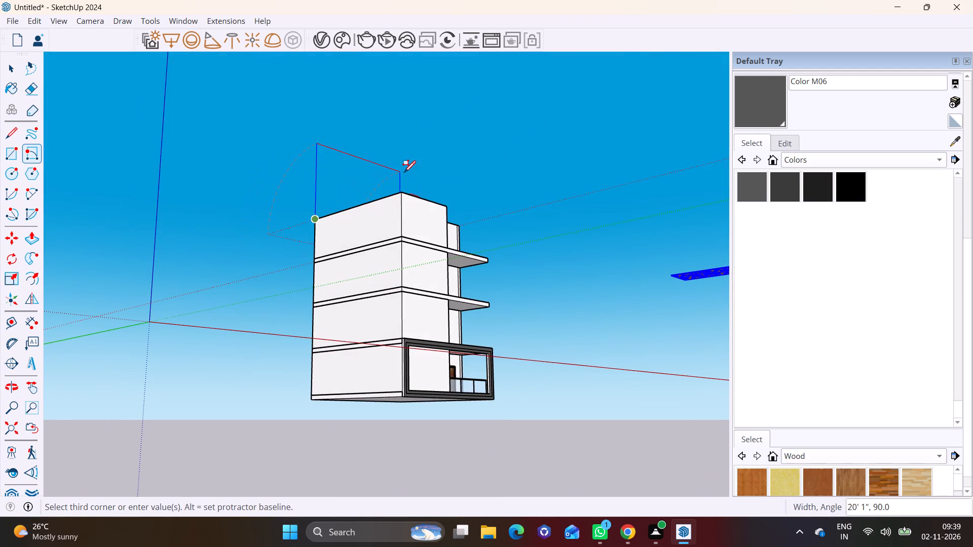
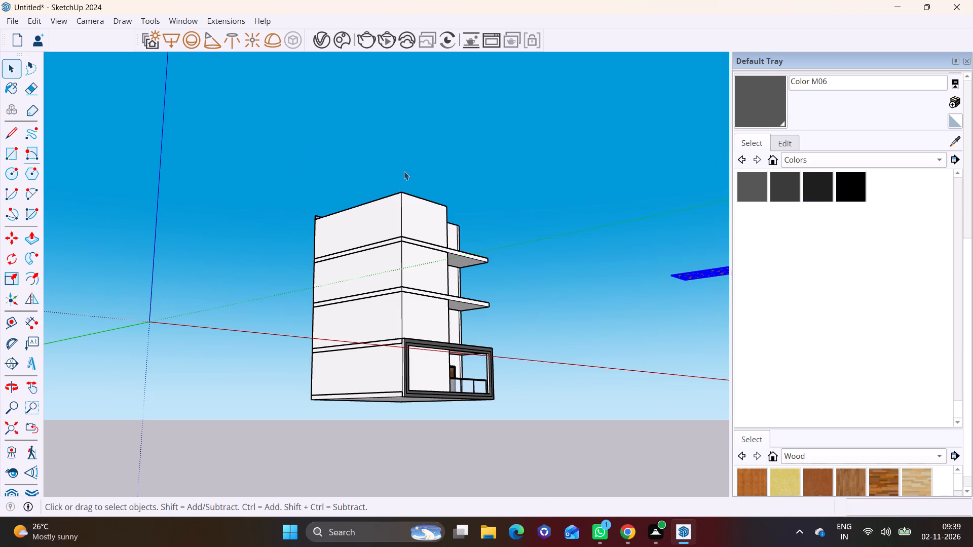
Make a group from the narrow rectangular face and its edges standing on the top storey's rear wall.
scroll(401, 167, up, 2)
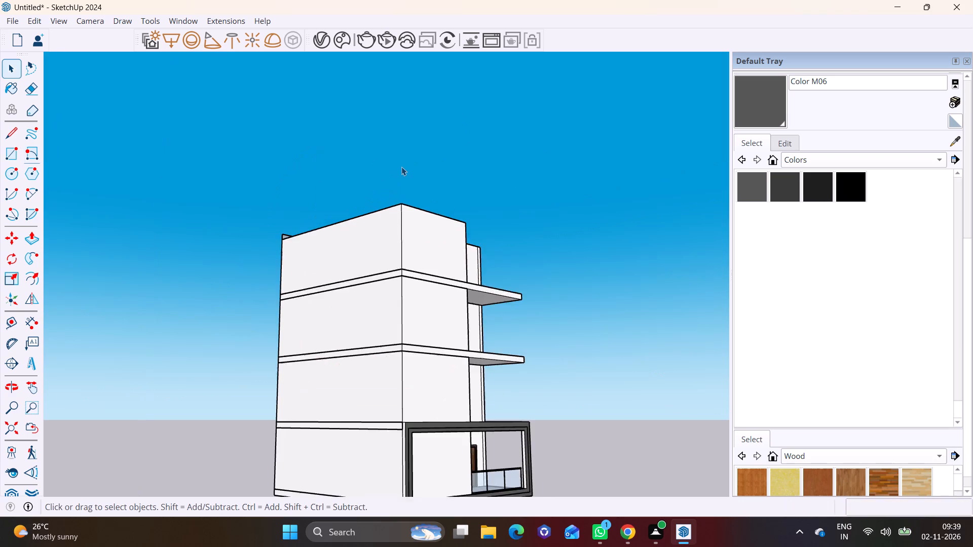
scroll(401, 167, up, 3)
middle_drag(417, 179, 286, 370)
scroll(372, 119, up, 8)
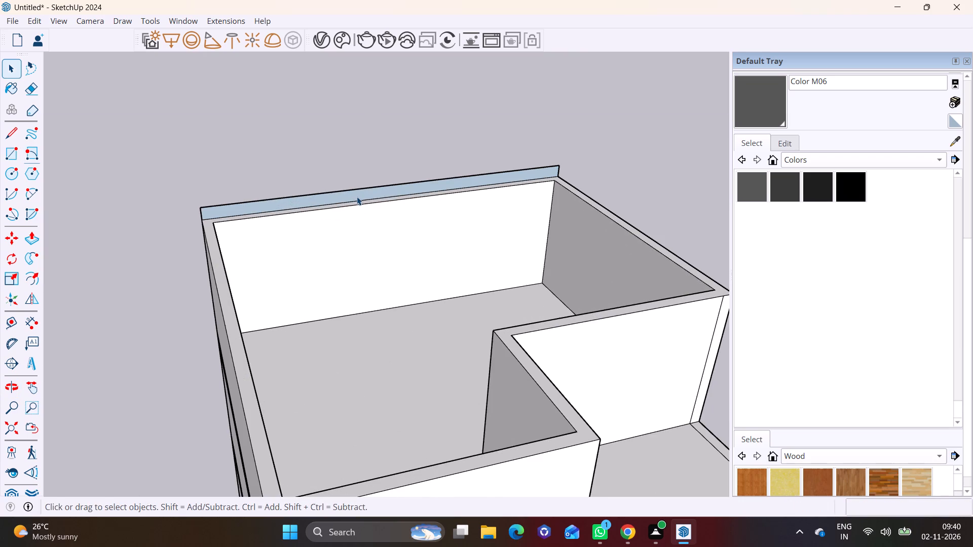
double_click(357, 197)
right_click(357, 197)
click(389, 316)
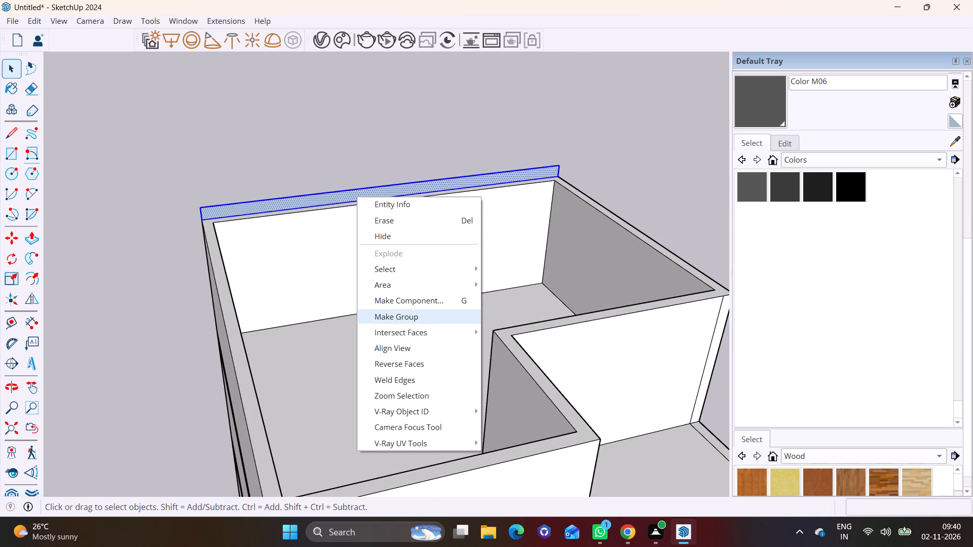
Inside the new group, extrude the narrow face horizontally across the top storey to the front facade, forming the flat roof slab.
triple_click(277, 203)
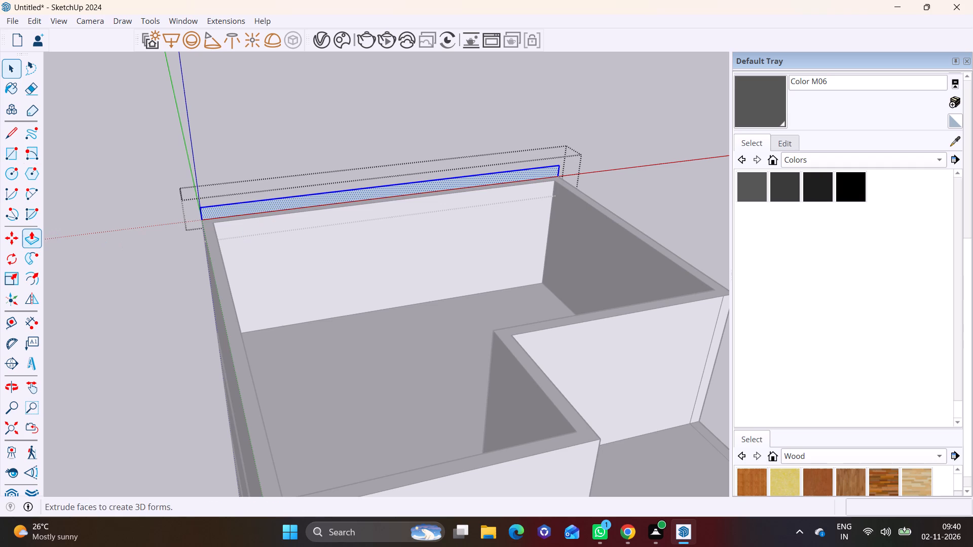
click(34, 235)
click(285, 206)
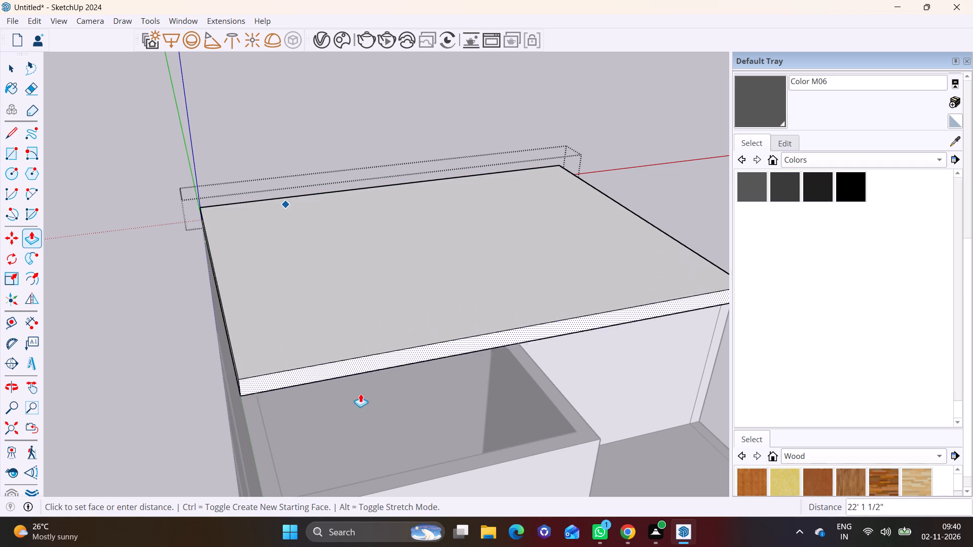
middle_drag(361, 403, 325, 230)
click(188, 291)
key(space)
click(127, 309)
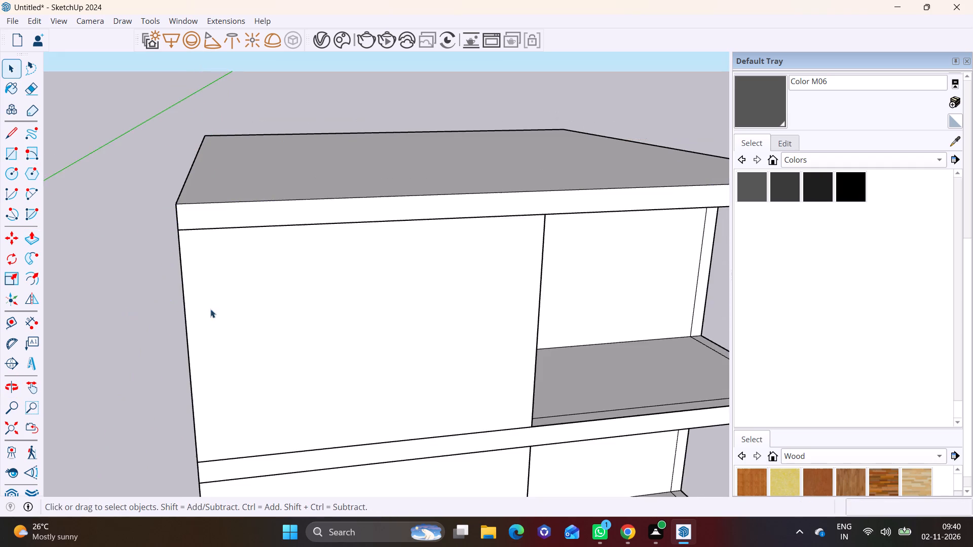
Move the CNC panel from the ground beside the house onto the top of the roof slab.
scroll(238, 309, down, 17)
middle_drag(441, 371, 426, 421)
scroll(467, 402, down, 3)
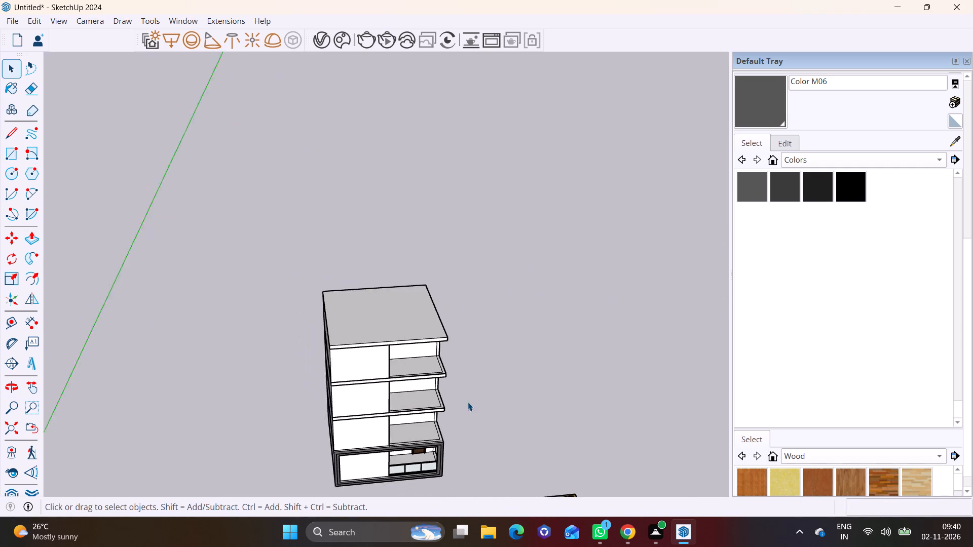
scroll(468, 402, down, 2)
click(547, 488)
key(m)
click(547, 488)
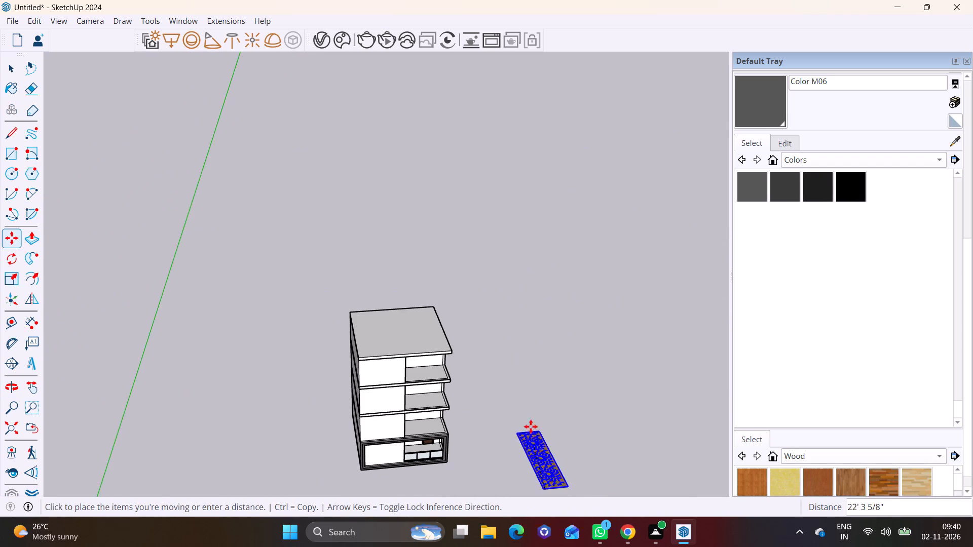
click(386, 324)
Rotate the CNC panel 90 degrees flat on the roof so its length runs parallel to the front facade.
middle_drag(409, 348, 353, 366)
scroll(357, 331, up, 13)
shift+middle_drag(406, 351, 304, 357)
middle_drag(233, 341, 246, 345)
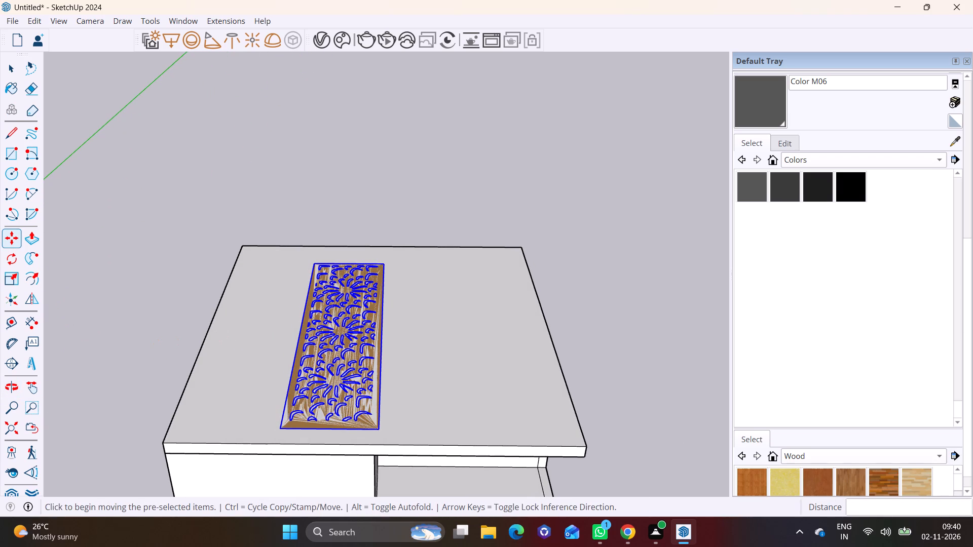
click(12, 264)
click(428, 345)
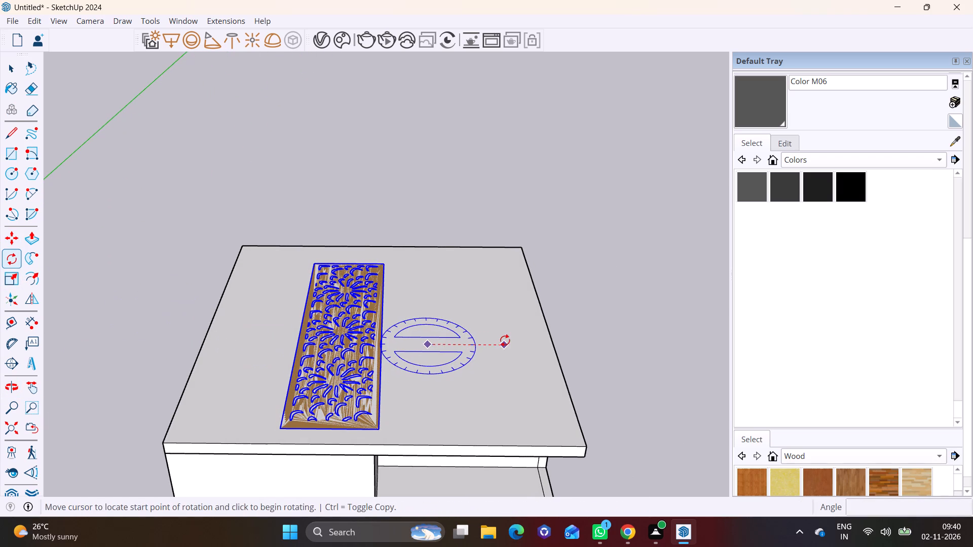
click(505, 340)
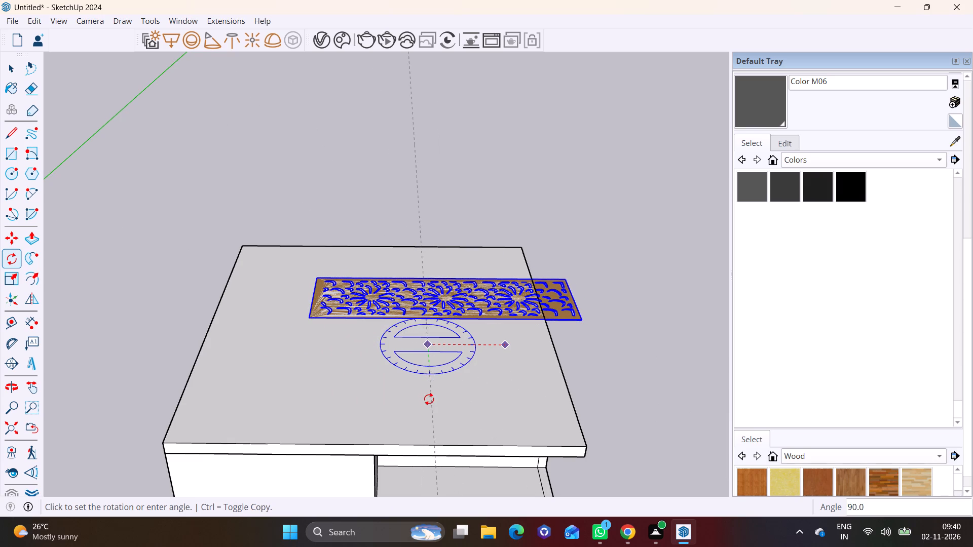
click(429, 399)
Rotate the CNC panel 90 degrees about its long edge so it stands upright.
scroll(437, 364, down, 6)
middle_drag(530, 364, 303, 259)
click(496, 334)
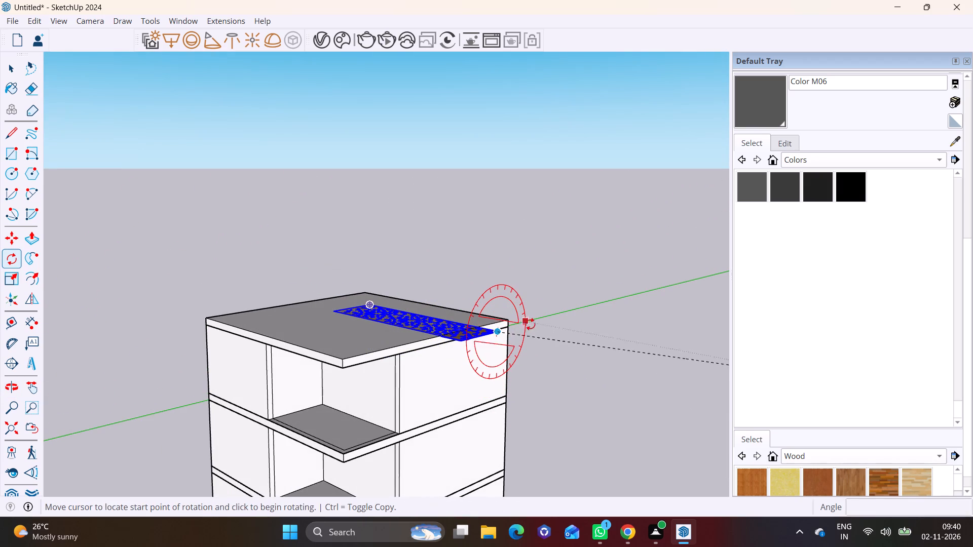
click(547, 321)
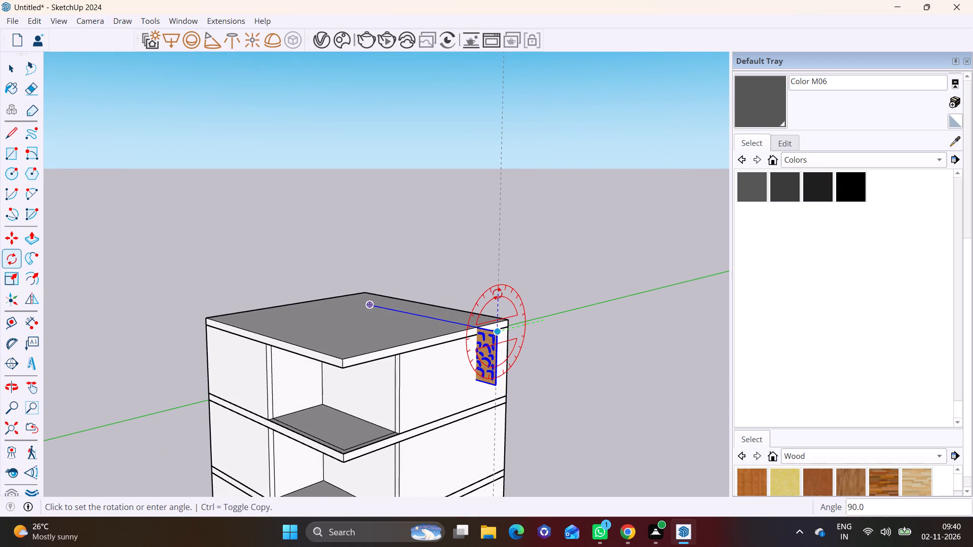
click(497, 294)
Move the upright CNC panel off the roof to the open space in front of the house, about 148' away.
key(m)
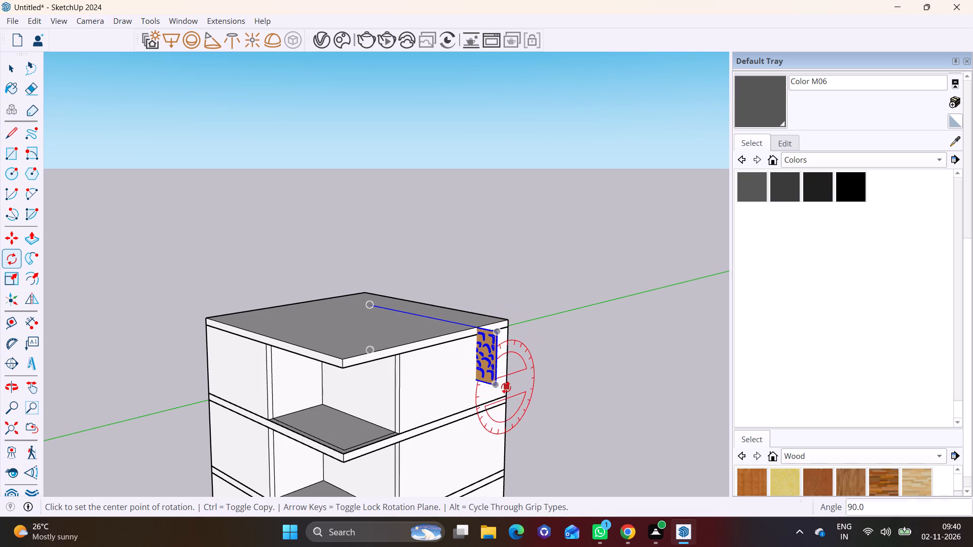
click(494, 329)
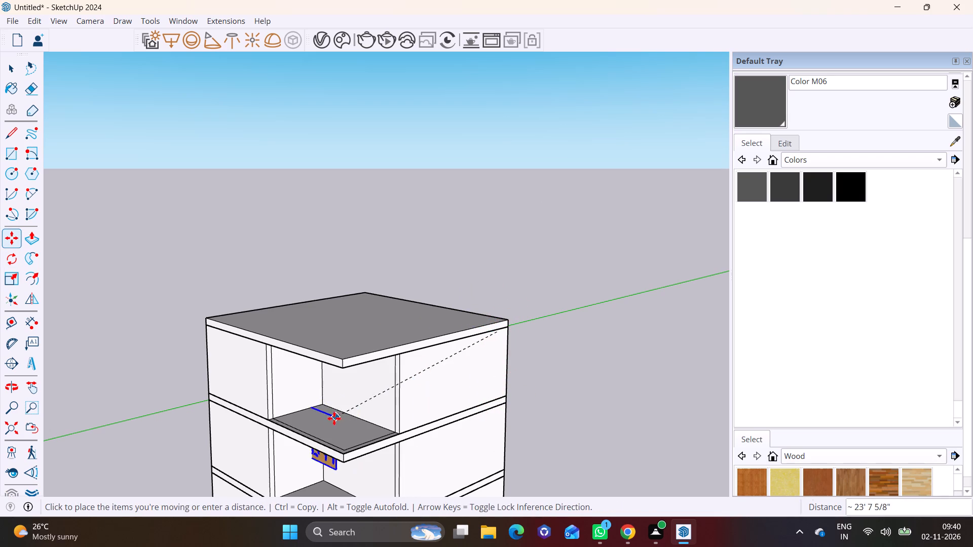
scroll(334, 419, down, 8)
shift+middle_drag(339, 459, 445, 282)
scroll(425, 351, up, 5)
scroll(425, 351, down, 7)
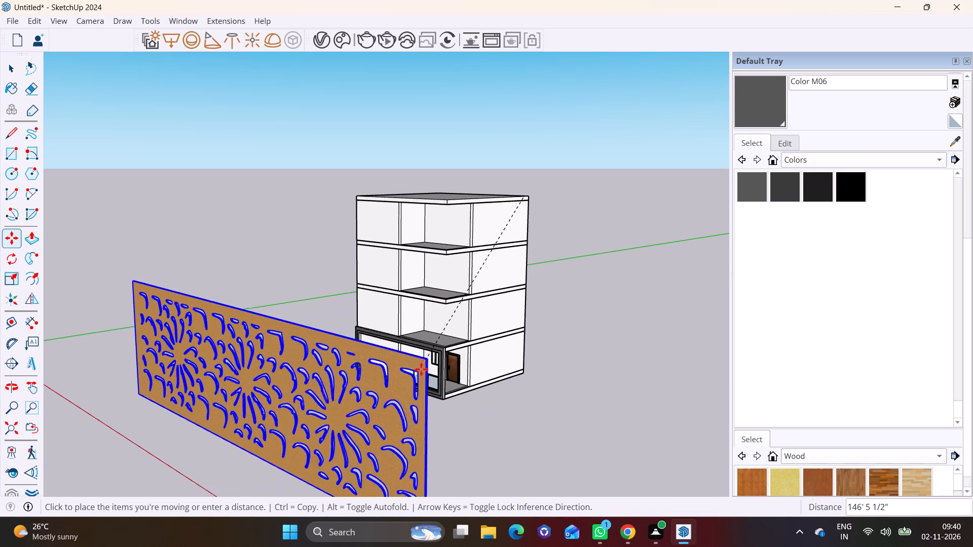
scroll(421, 369, down, 7)
middle_drag(387, 364, 710, 342)
click(505, 344)
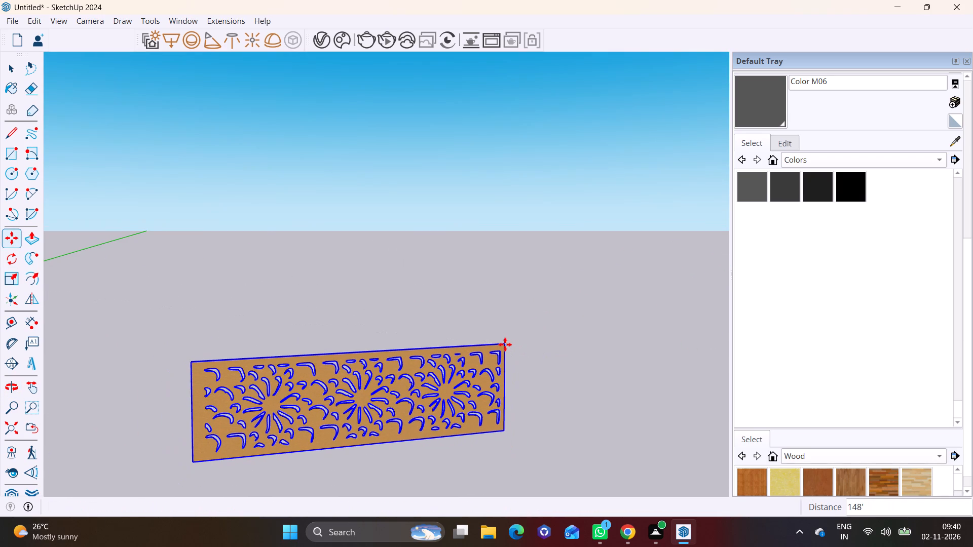
Move the CNC panel by its upper corner to the upper inner corner of the lowest-storey frame, at the solid wall side.
click(193, 360)
scroll(191, 356, down, 7)
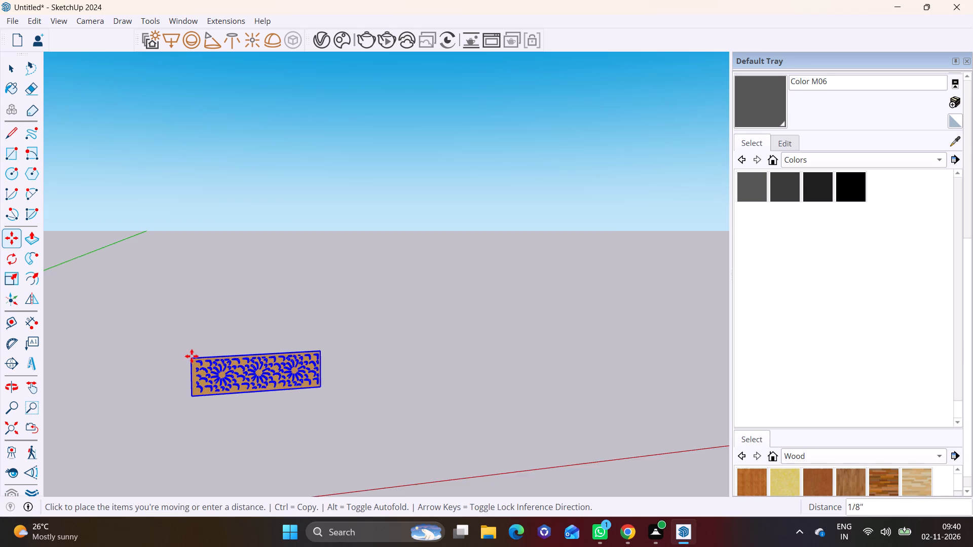
scroll(192, 356, down, 12)
shift+middle_drag(164, 370, 575, 301)
scroll(345, 334, up, 4)
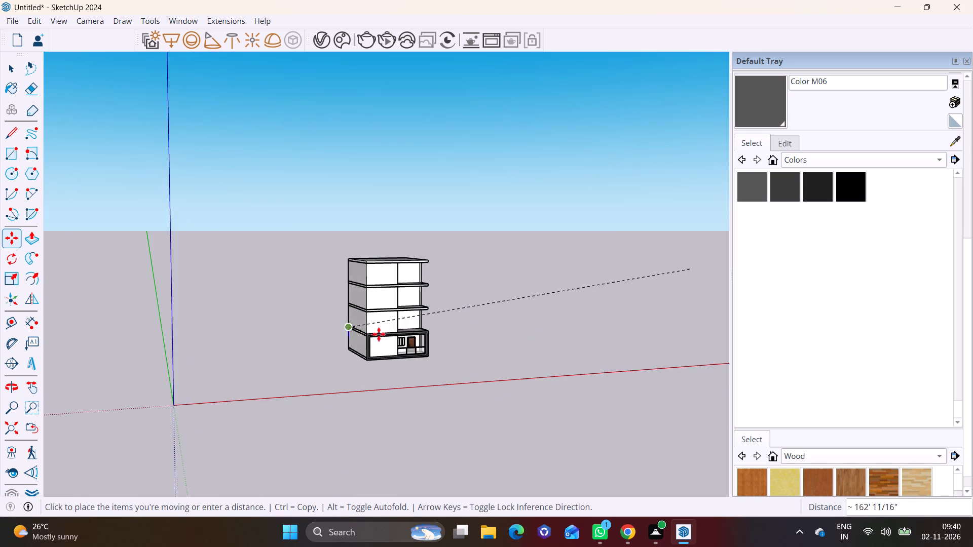
scroll(379, 334, up, 14)
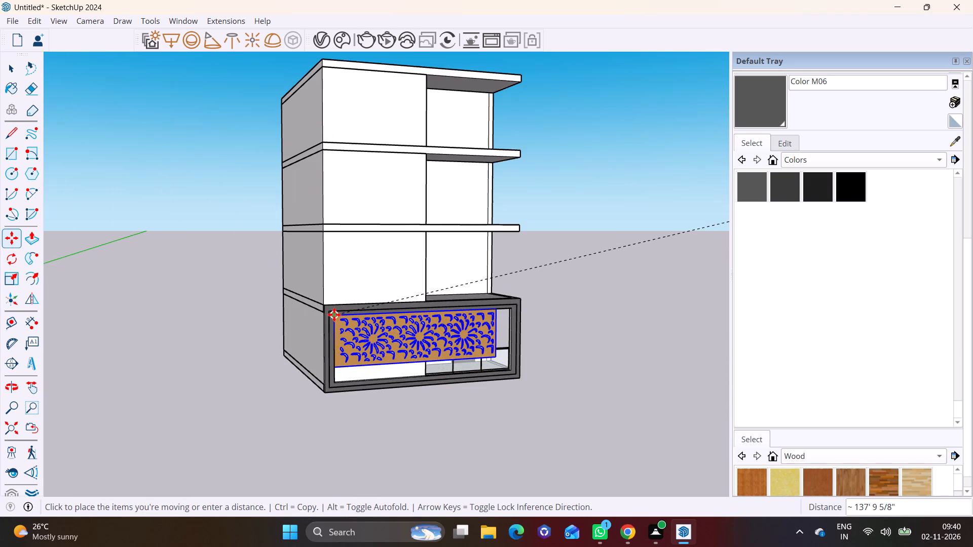
click(334, 315)
key(space)
Scale the CNC panel to about 0.6 of its length, ending near the solid wall's edge, and thicken it in the same operation.
middle_drag(517, 335, 412, 314)
scroll(457, 373, up, 8)
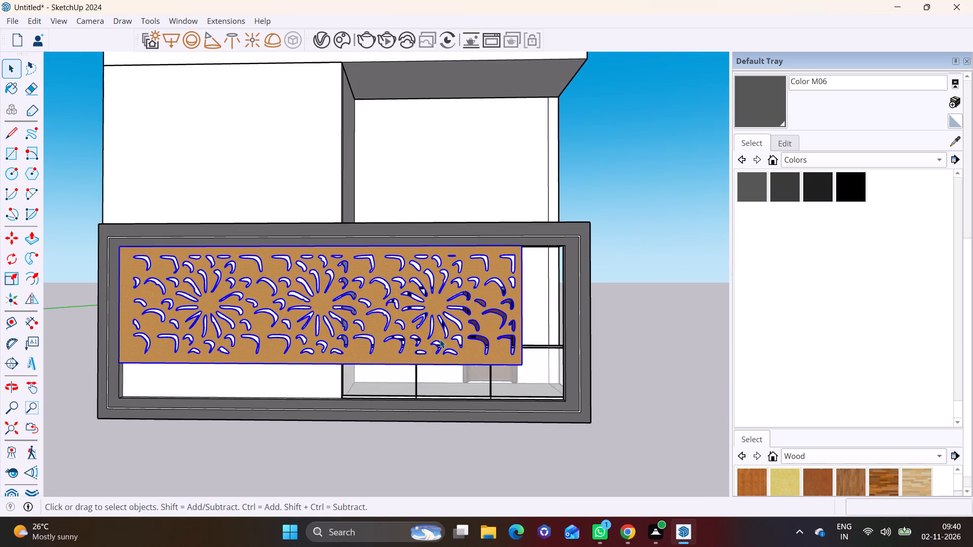
middle_drag(442, 341, 364, 368)
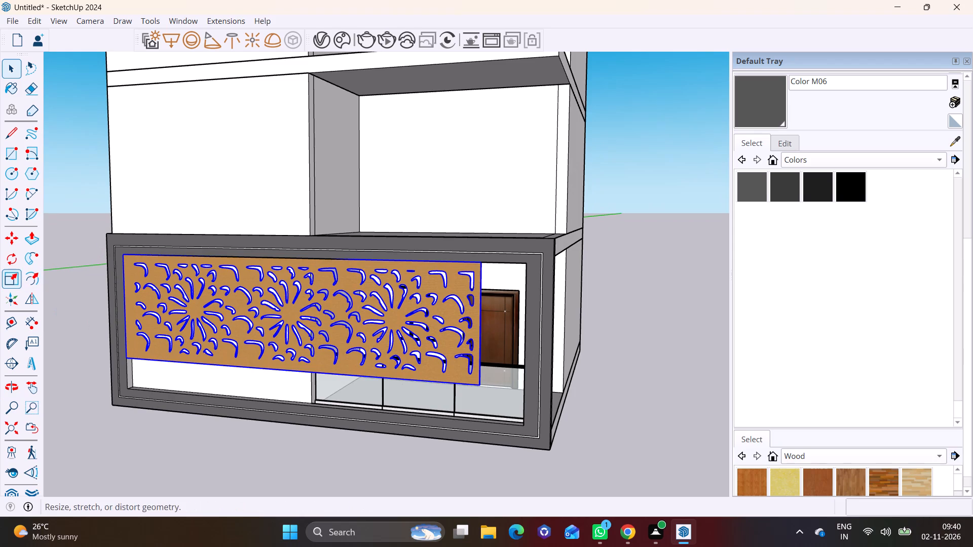
click(7, 271)
middle_drag(485, 326, 369, 349)
scroll(372, 344, up, 4)
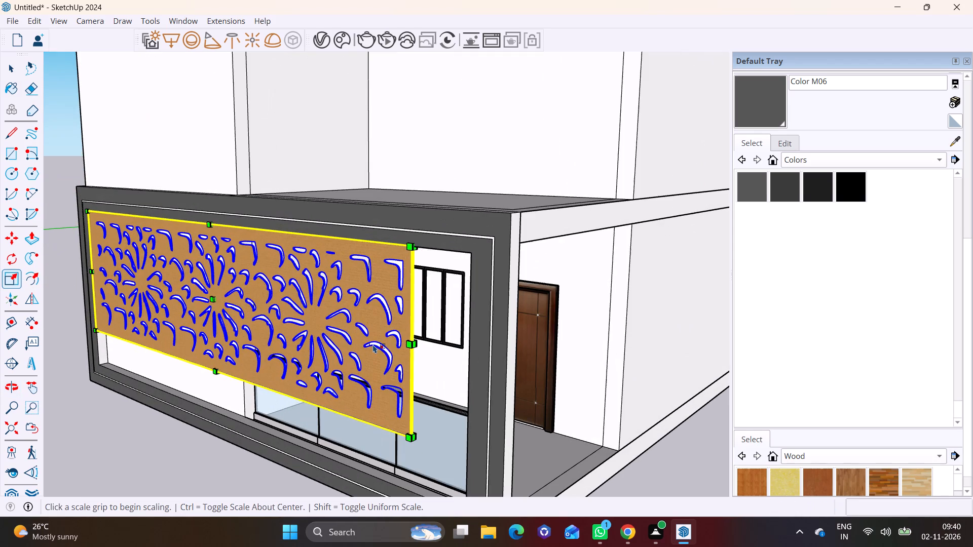
click(409, 342)
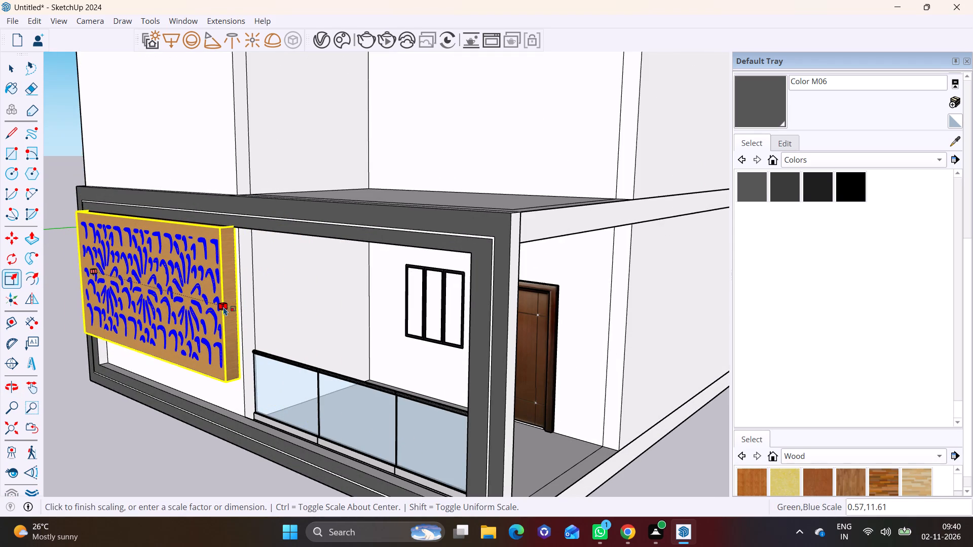
click(229, 307)
Scale the CNC panel's height downwards to reach the lower member of the dark frame, and deselect it.
middle_drag(216, 317, 425, 209)
scroll(310, 297, down, 2)
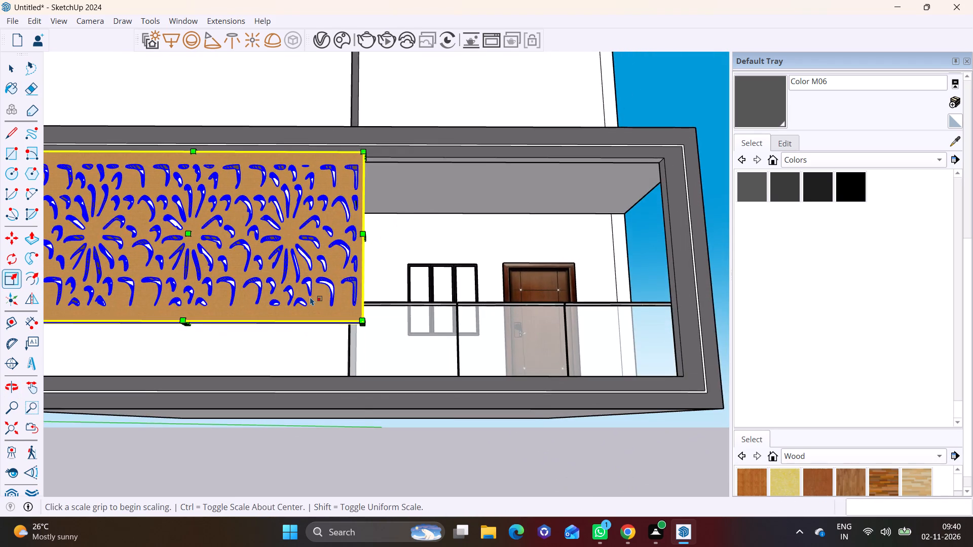
scroll(310, 297, down, 2)
middle_drag(292, 293, 457, 287)
middle_drag(349, 279, 408, 220)
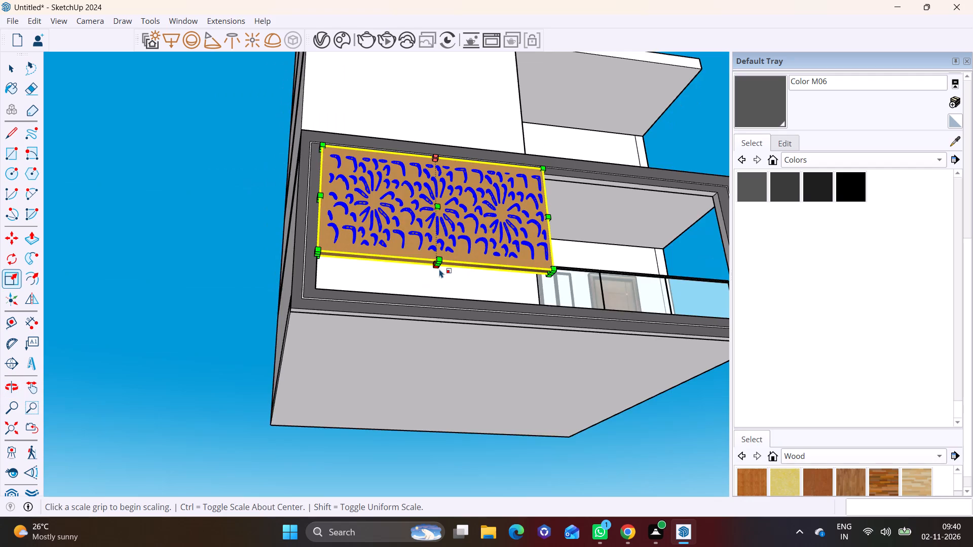
scroll(439, 269, up, 4)
click(434, 262)
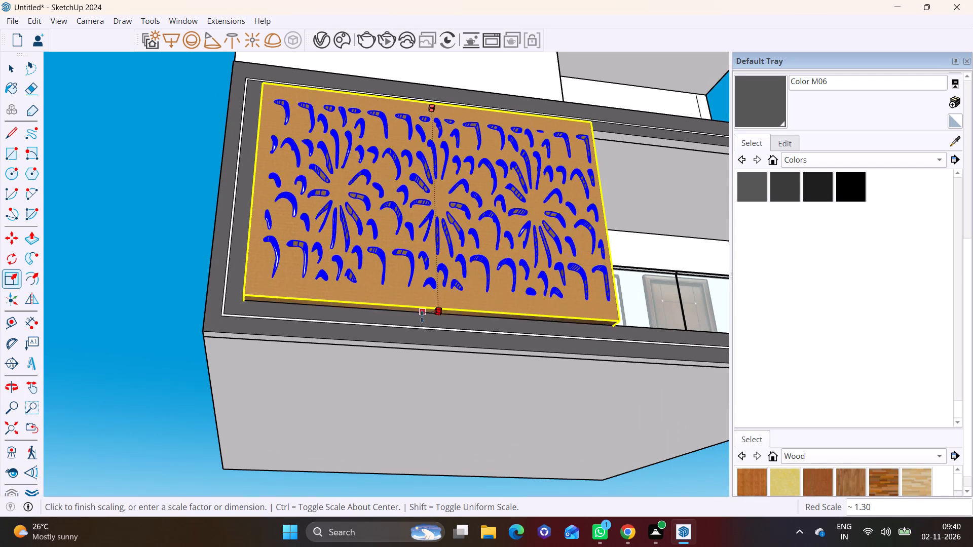
click(418, 324)
middle_drag(440, 317, 392, 369)
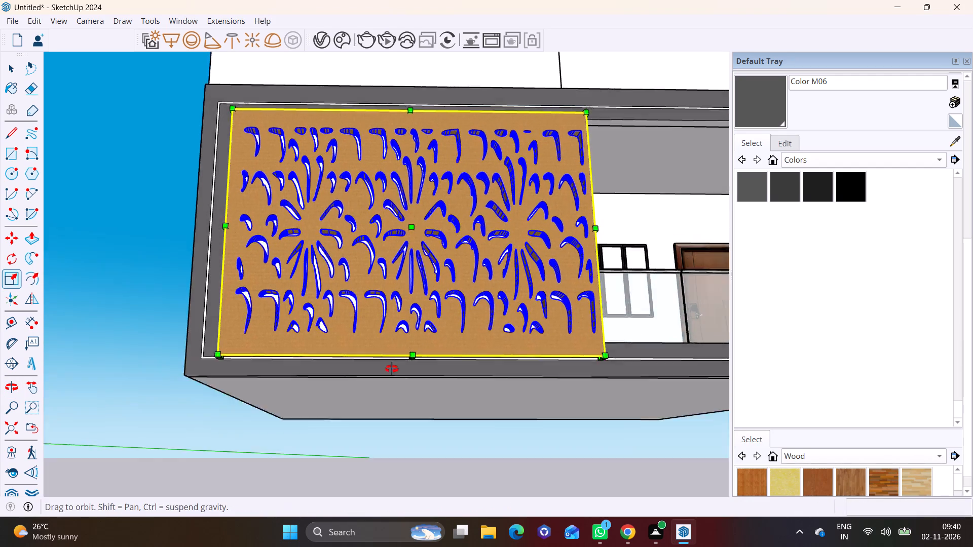
middle_drag(392, 369, 371, 393)
key(space)
click(143, 300)
Scale the CNC panel's width to about 0.94 from its edge beside the balcony opening.
scroll(272, 295, down, 7)
middle_drag(480, 295, 459, 308)
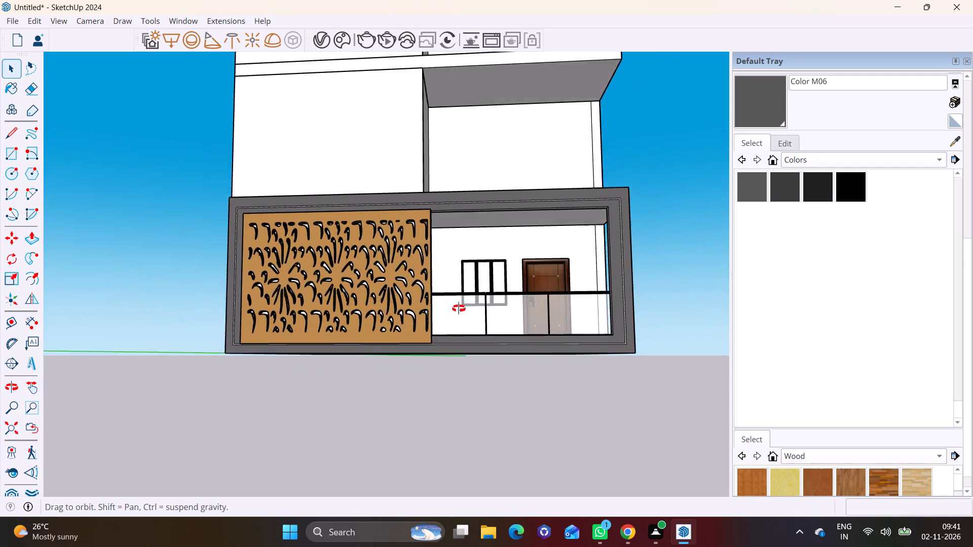
middle_drag(459, 308, 402, 330)
scroll(359, 270, up, 7)
scroll(407, 269, up, 1)
middle_drag(407, 269, 339, 291)
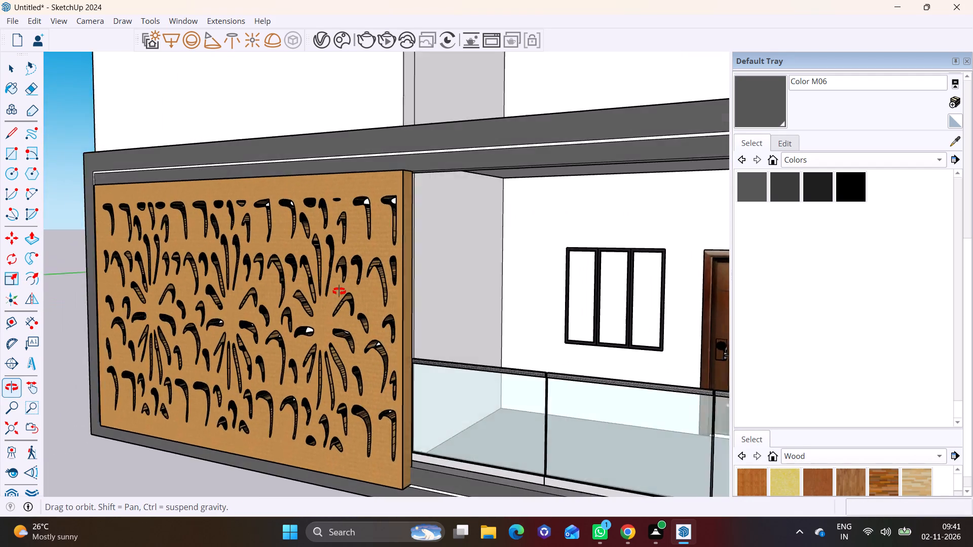
middle_drag(339, 291, 278, 294)
click(281, 302)
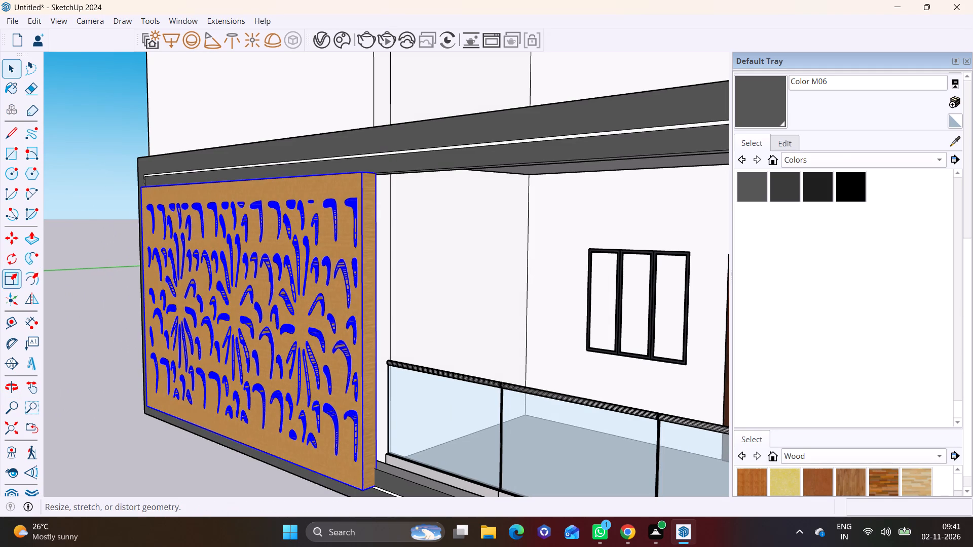
click(5, 278)
click(371, 332)
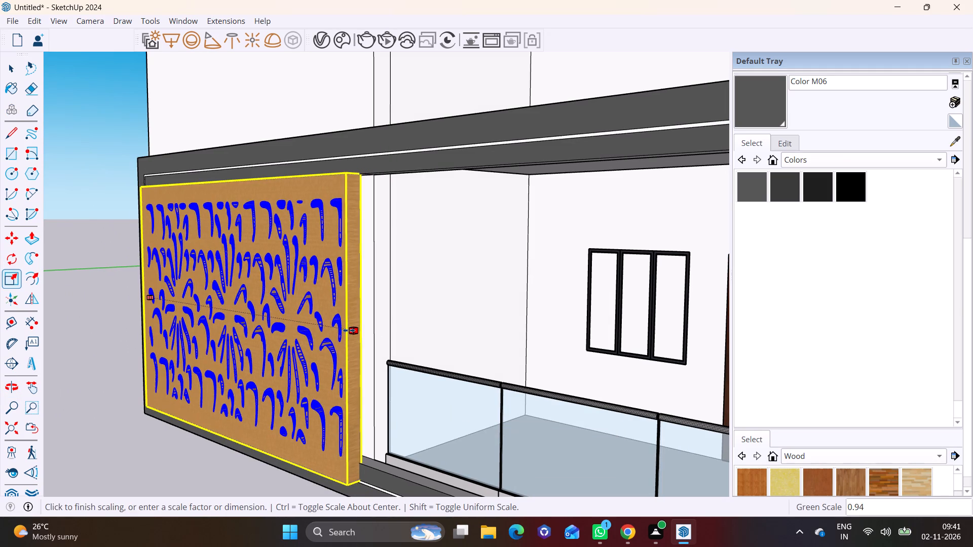
click(347, 329)
Scale the CNC panel's height to 0.94 from its bottom edge, raising it off the frame's lower member.
middle_drag(390, 405, 570, 382)
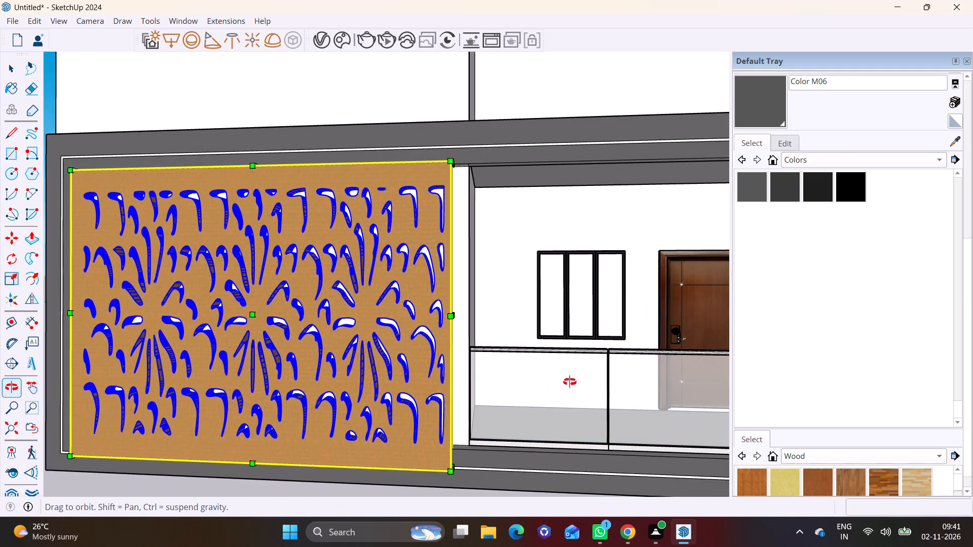
middle_drag(570, 382, 574, 382)
middle_drag(392, 458, 101, 473)
scroll(271, 459, up, 2)
middle_drag(295, 462, 323, 362)
scroll(295, 462, up, 1)
click(273, 411)
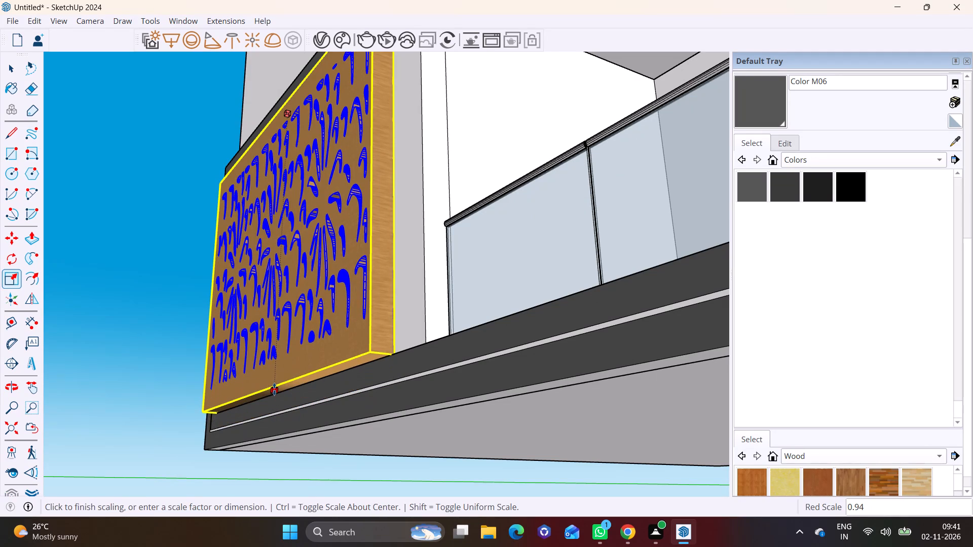
click(273, 389)
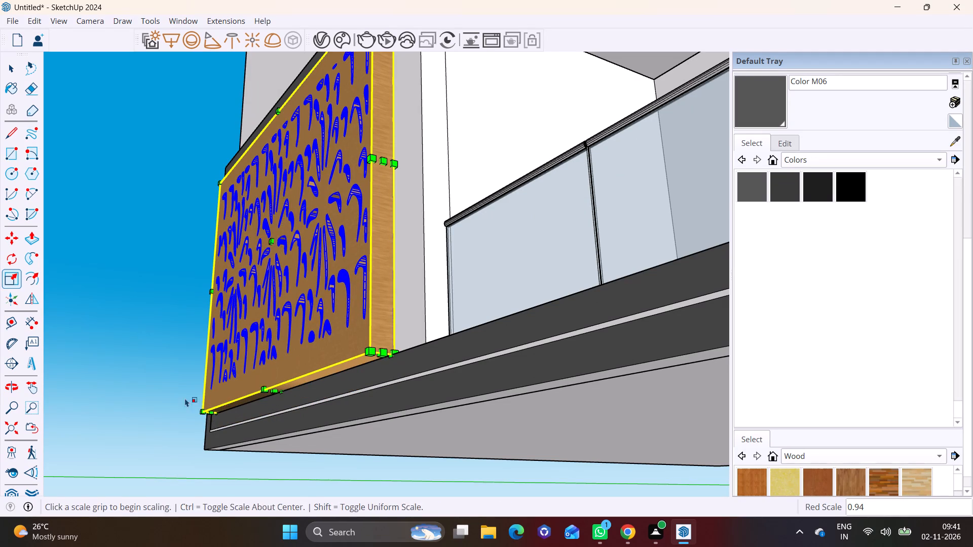
Finish scaling and deselect the CNC panel.
key(space)
click(153, 382)
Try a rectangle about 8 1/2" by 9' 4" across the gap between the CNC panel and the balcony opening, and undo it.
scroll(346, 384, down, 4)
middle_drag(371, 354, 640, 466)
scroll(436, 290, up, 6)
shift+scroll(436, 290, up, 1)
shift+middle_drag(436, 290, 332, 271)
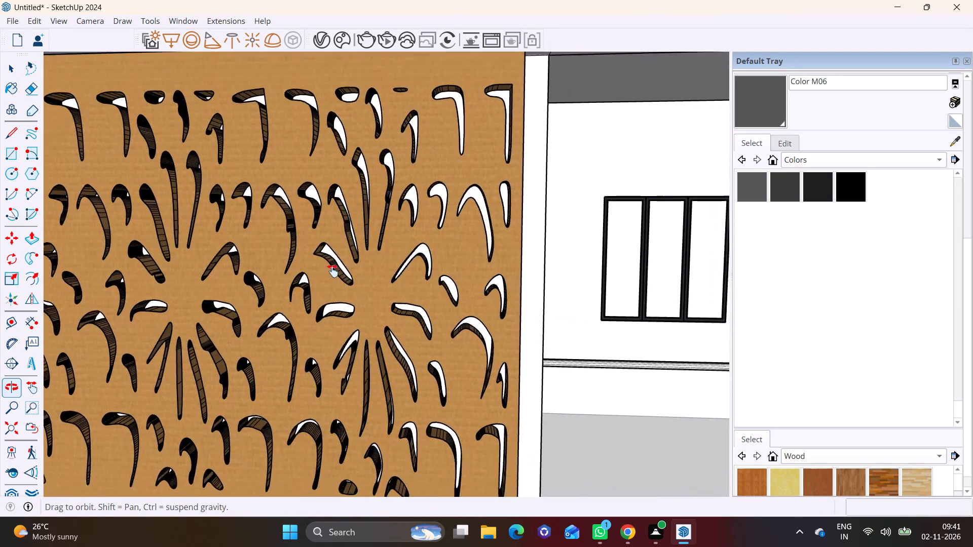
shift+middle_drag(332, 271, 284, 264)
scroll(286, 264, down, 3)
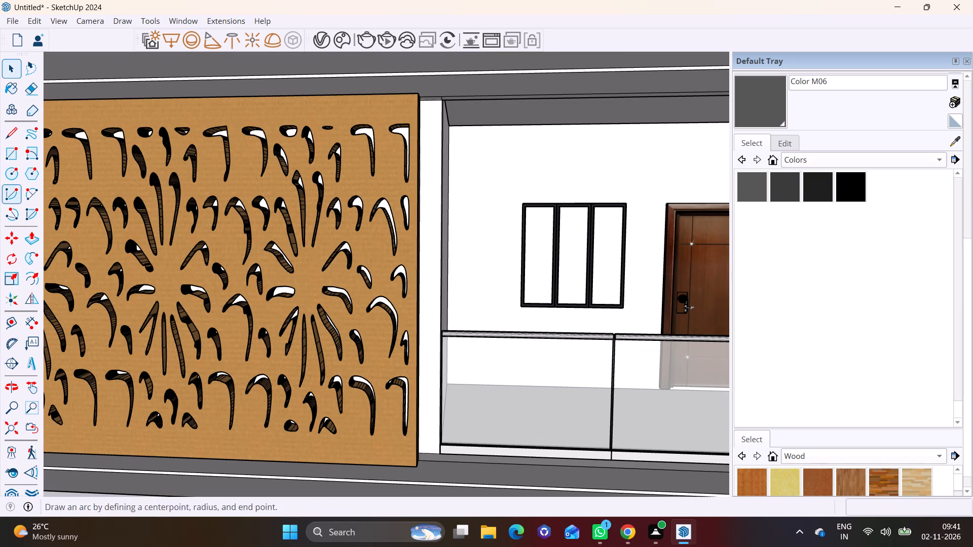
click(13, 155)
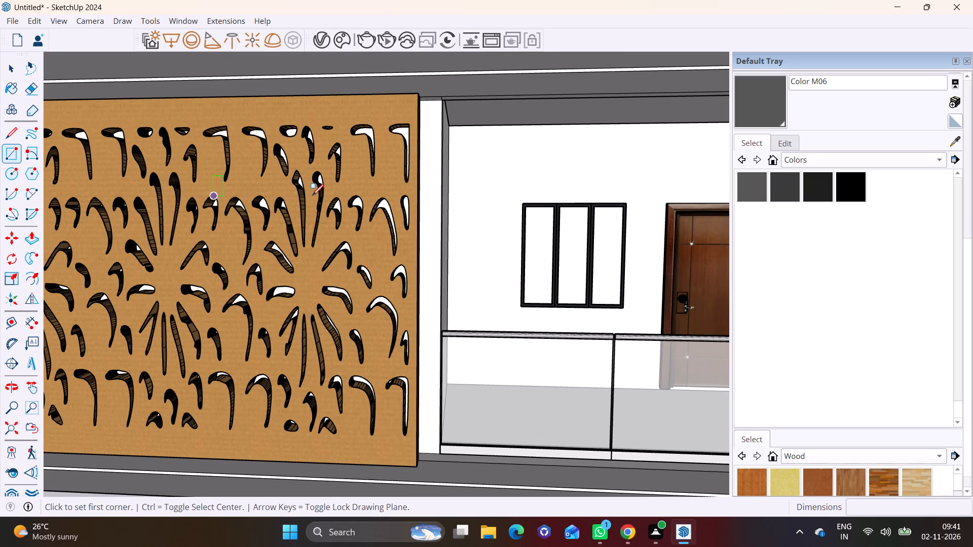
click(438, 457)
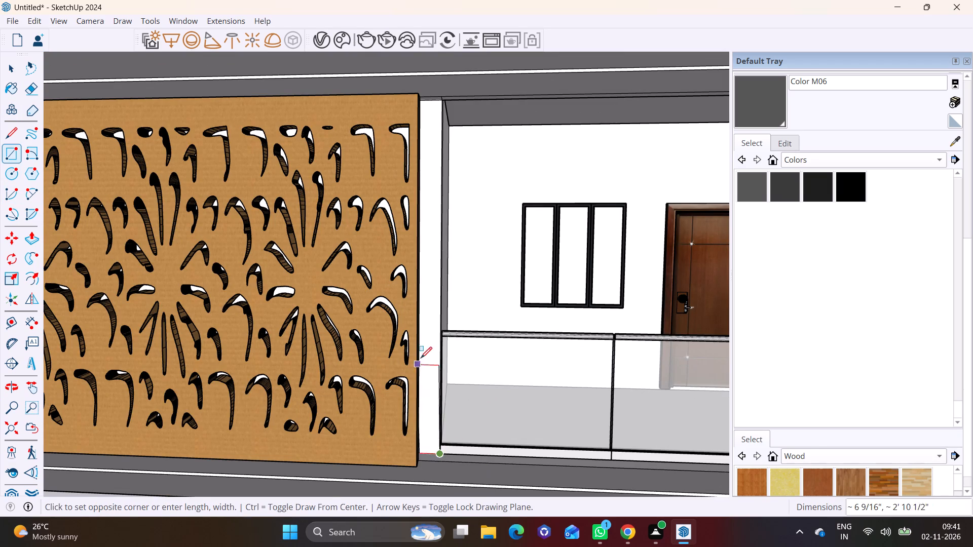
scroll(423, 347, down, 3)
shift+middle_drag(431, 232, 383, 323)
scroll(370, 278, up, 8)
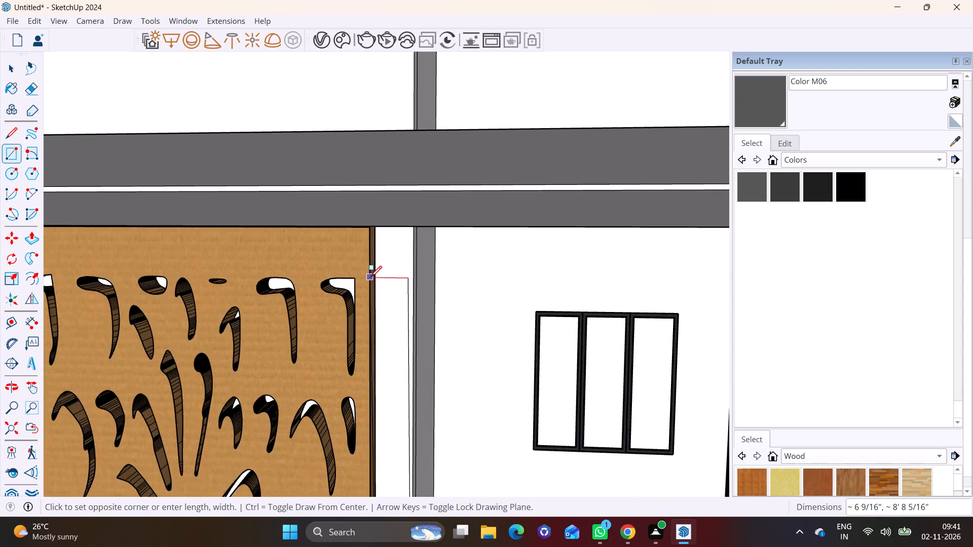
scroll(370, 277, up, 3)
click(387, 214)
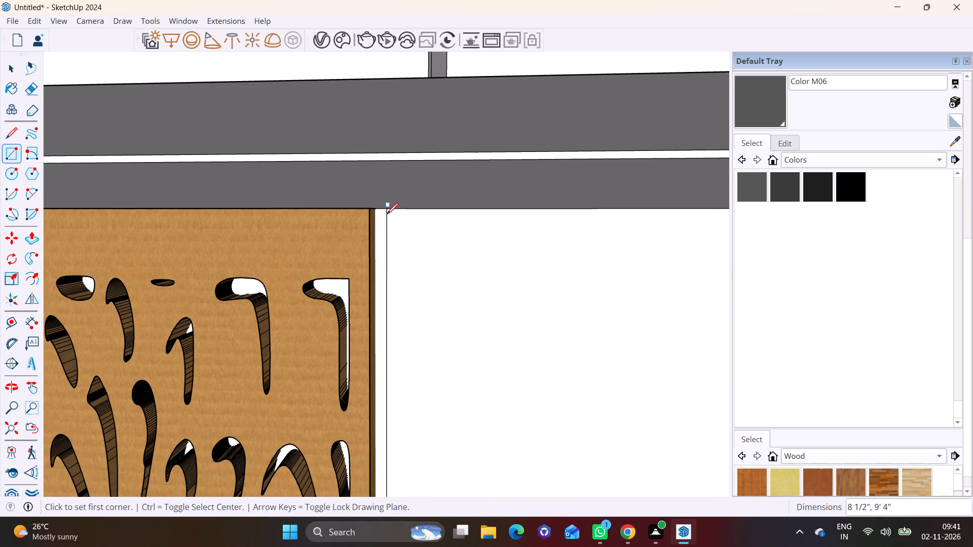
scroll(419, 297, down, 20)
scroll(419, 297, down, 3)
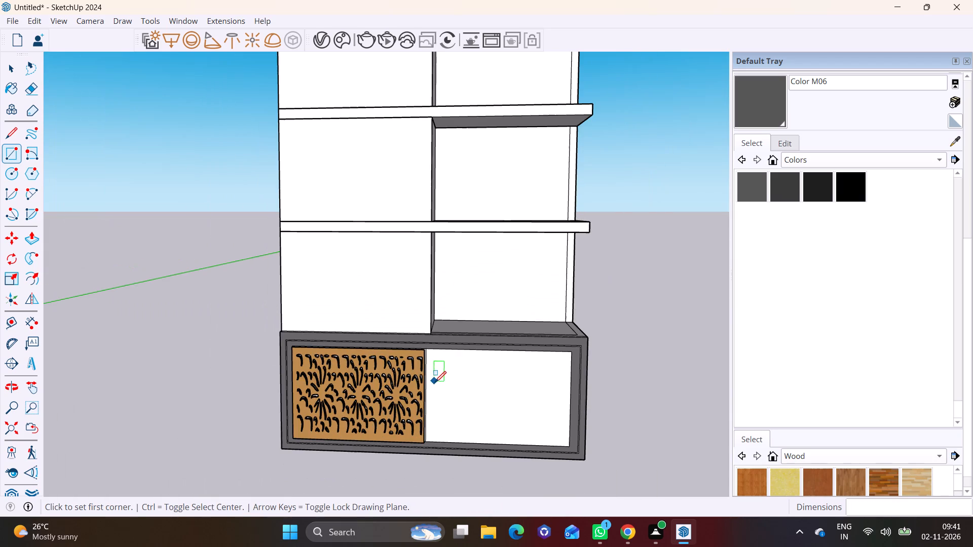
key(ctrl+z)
Move the CNC panel back from its lower front corner so it sits inside the dark frame, and deselect it.
scroll(454, 399, down, 4)
shift+middle_drag(454, 399, 477, 356)
scroll(452, 347, up, 8)
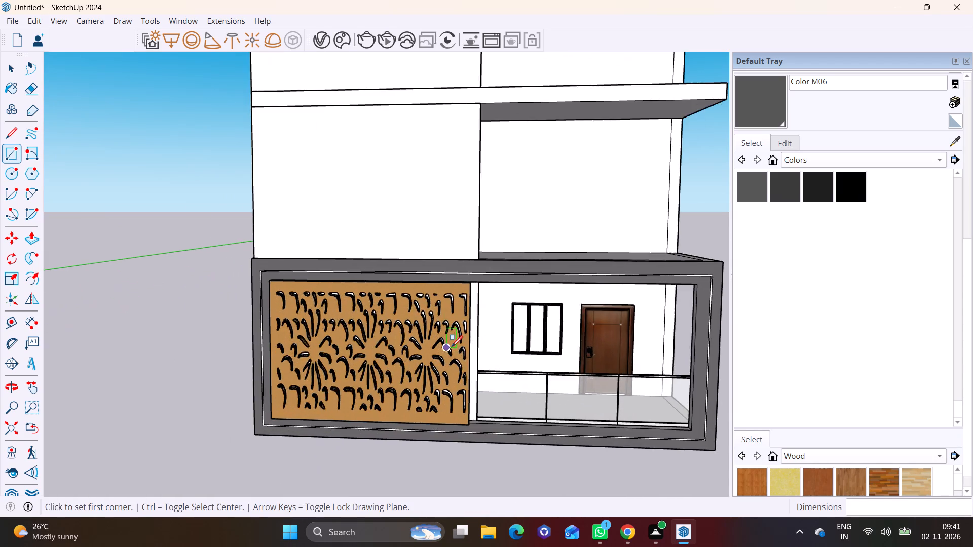
scroll(452, 347, up, 3)
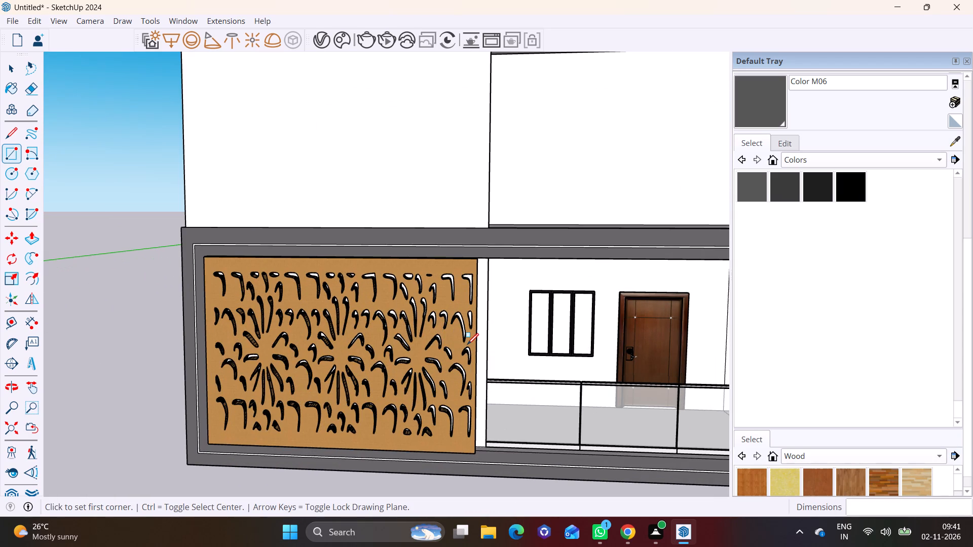
scroll(468, 344, down, 4)
middle_drag(489, 372, 325, 379)
scroll(342, 393, up, 7)
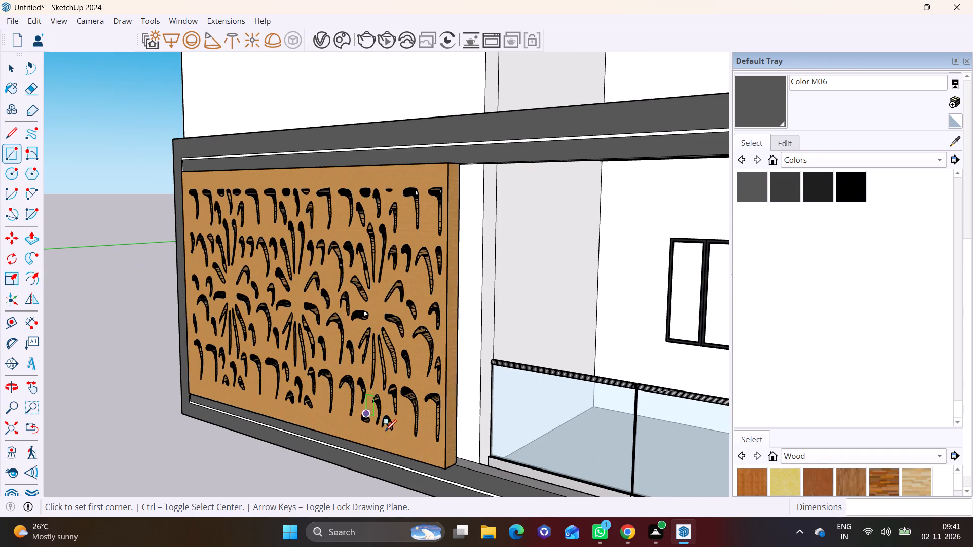
middle_drag(413, 438, 303, 362)
middle_drag(341, 395, 278, 403)
scroll(287, 390, up, 5)
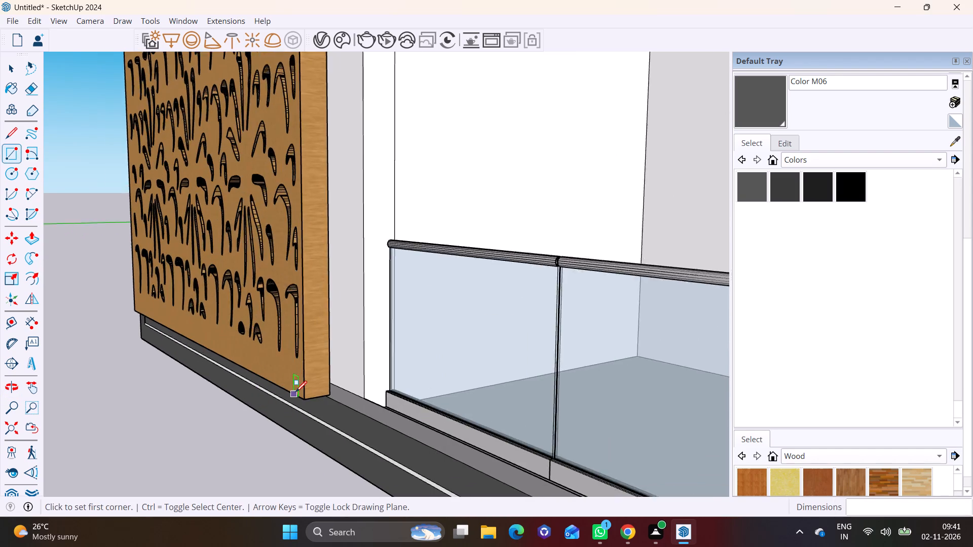
scroll(295, 392, up, 2)
key(space)
click(319, 388)
key(m)
click(307, 400)
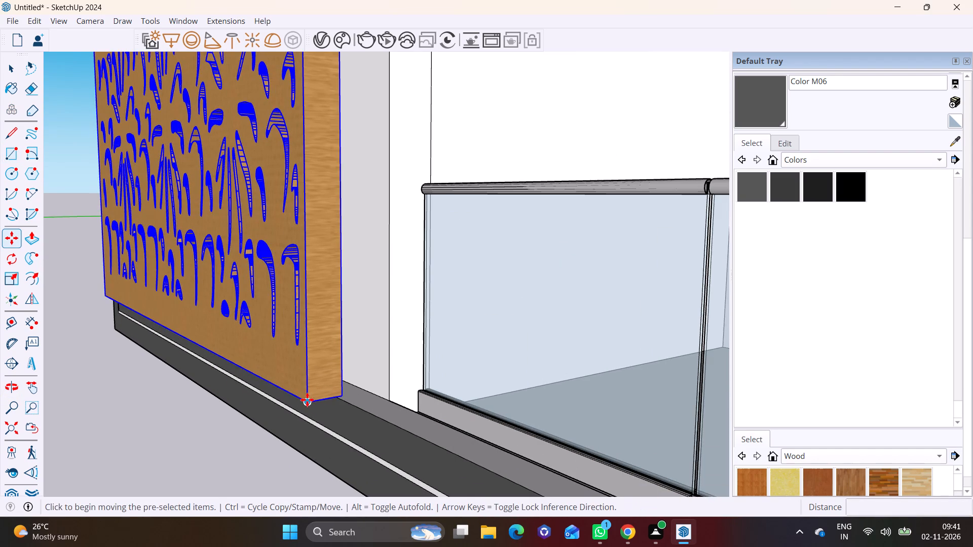
click(335, 393)
key(space)
click(164, 409)
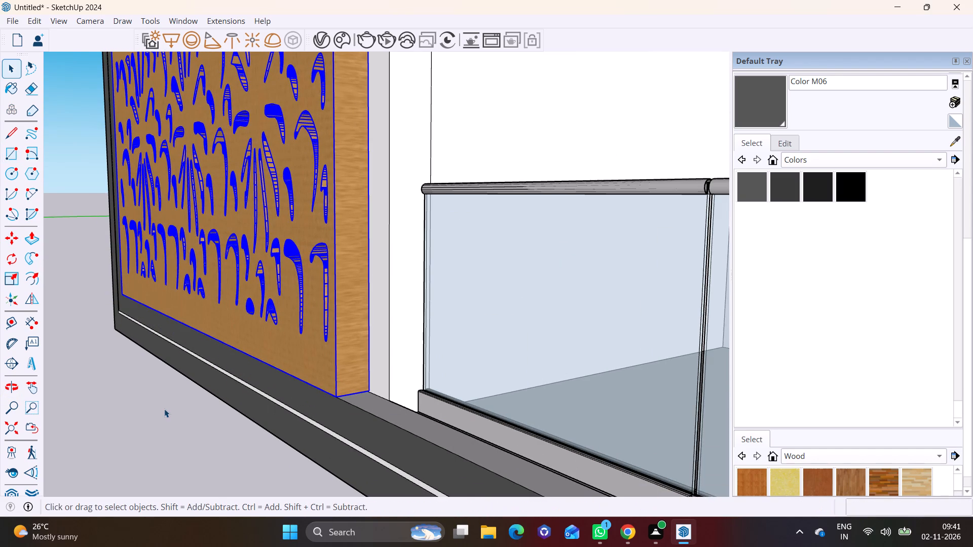
Examine from the front how the CNC panel sits in the dark frame beside the balcony opening.
scroll(172, 410, down, 13)
middle_drag(294, 406, 591, 356)
scroll(299, 406, up, 1)
scroll(591, 358, down, 1)
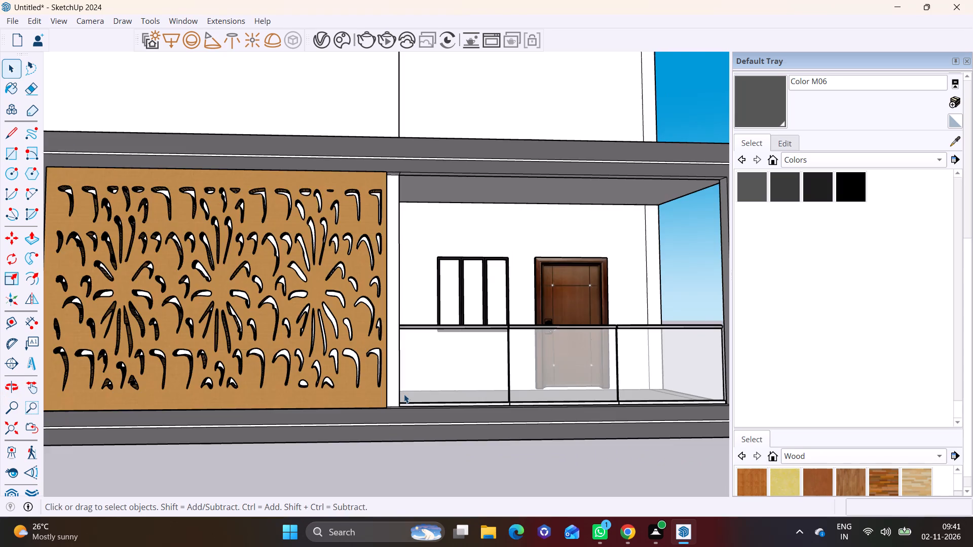
scroll(404, 394, down, 9)
shift+middle_drag(435, 388, 379, 398)
middle_drag(366, 397, 330, 420)
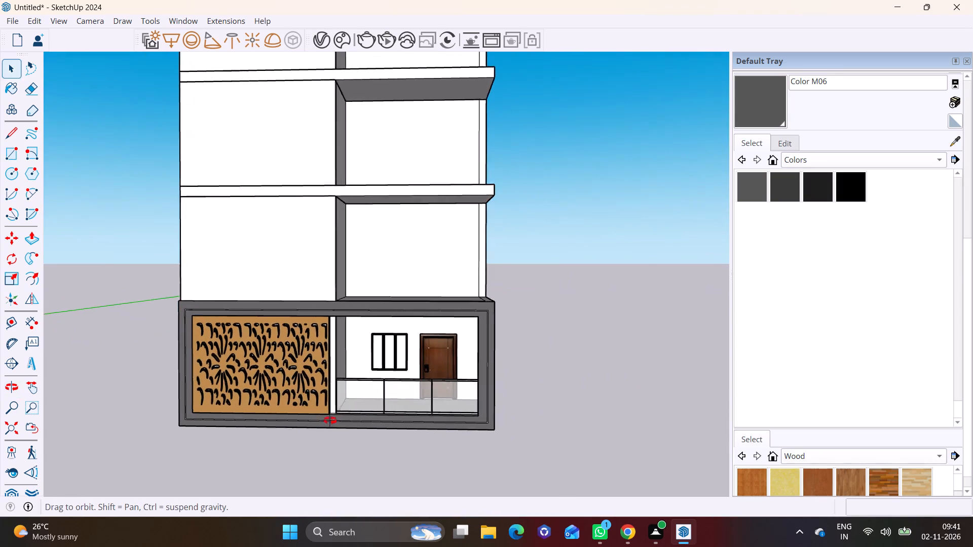
middle_drag(330, 420, 307, 431)
Open the CNC panel's group, paint its front face with Wood Cherry Original, and leave the group.
scroll(225, 343, up, 7)
double_click(316, 329)
click(323, 330)
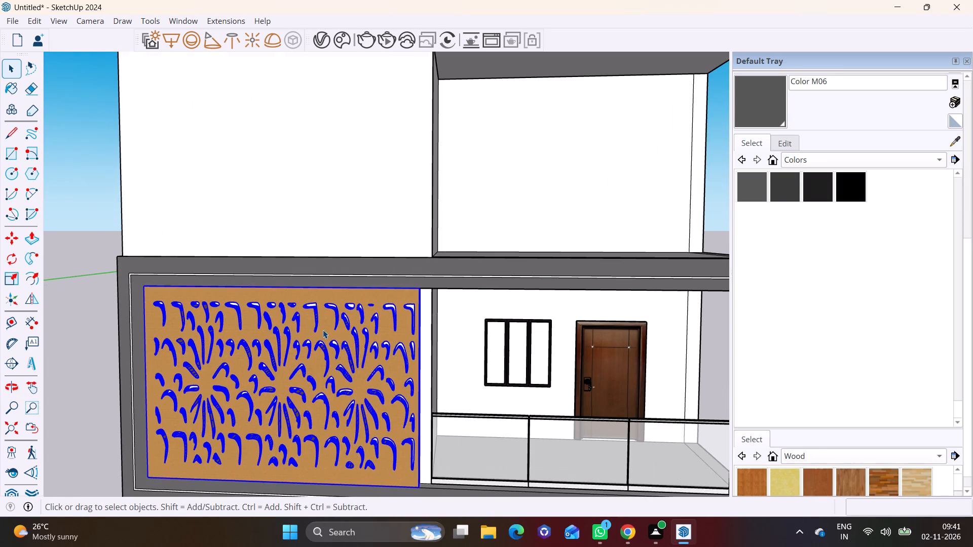
click(323, 330)
click(323, 330)
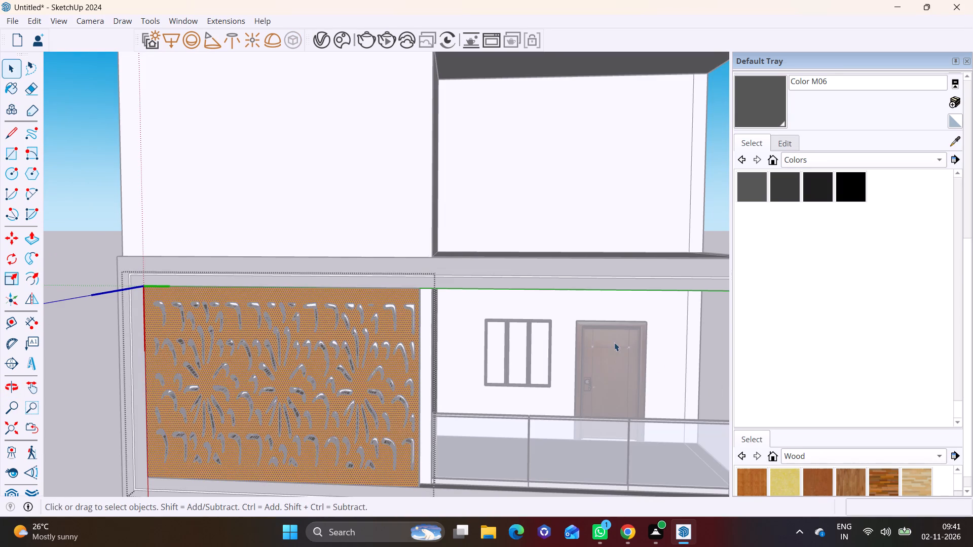
click(810, 478)
click(368, 406)
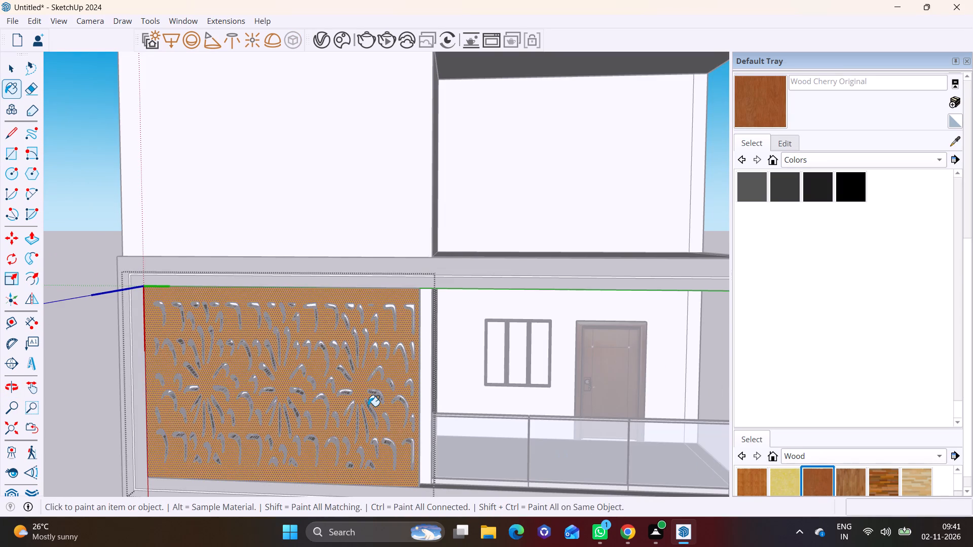
click(358, 396)
key(space)
drag(75, 363, 80, 357)
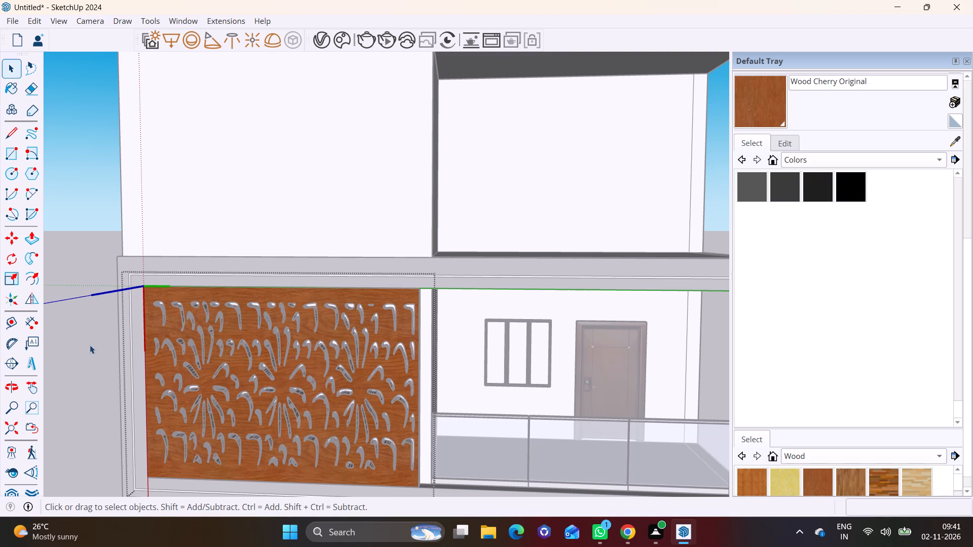
key(space)
click(99, 341)
scroll(106, 343, down, 11)
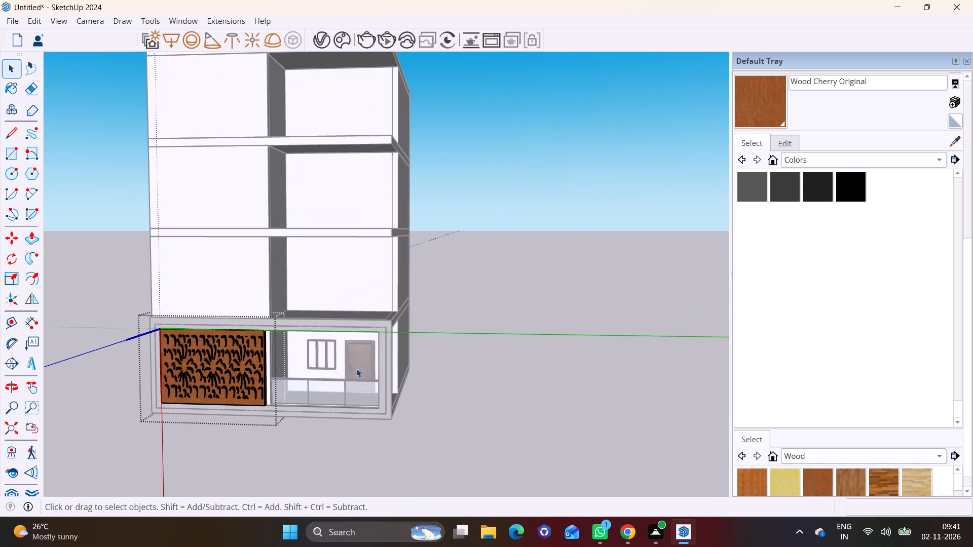
shift+middle_drag(377, 365, 472, 369)
middle_drag(378, 395, 446, 377)
scroll(338, 381, up, 3)
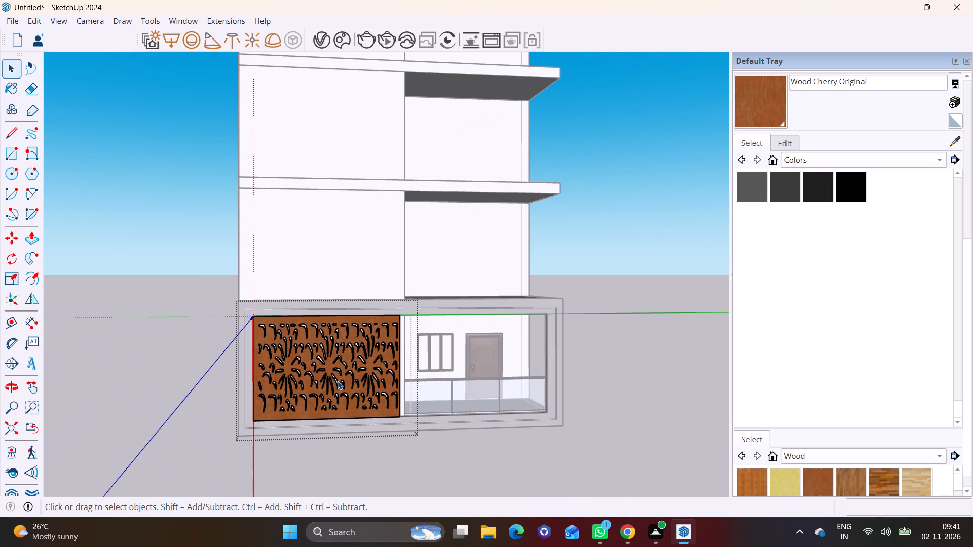
click(670, 401)
click(641, 395)
Draw a narrow upright rectangle about 4' 3" by 4 5/16" at the solid wall's outer lower corner, just above the dark frame.
middle_drag(625, 396, 567, 429)
scroll(571, 430, down, 2)
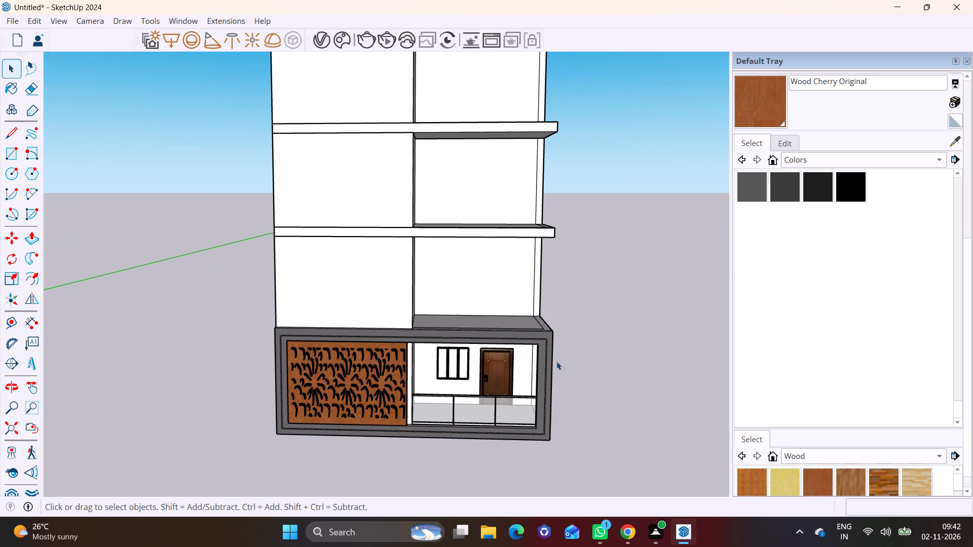
middle_drag(515, 382, 526, 327)
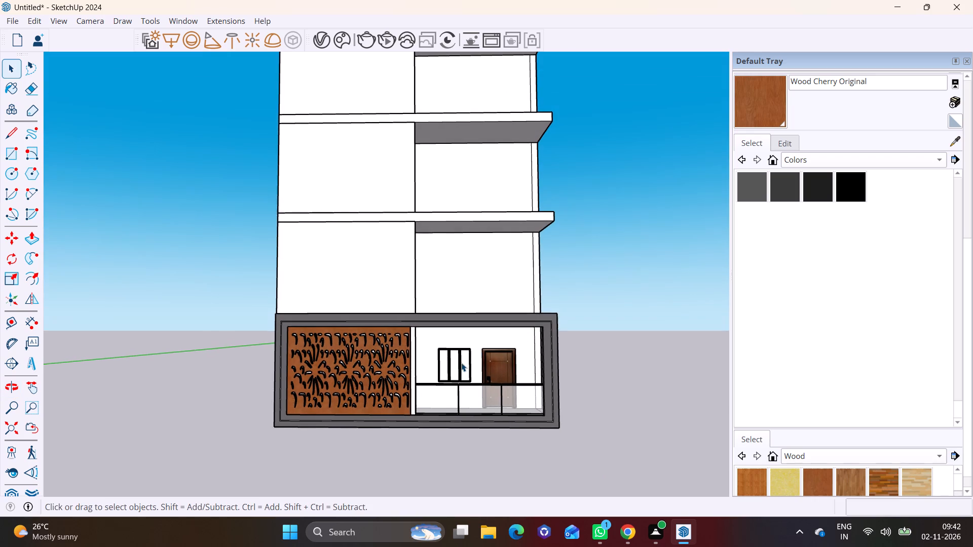
scroll(464, 365, up, 7)
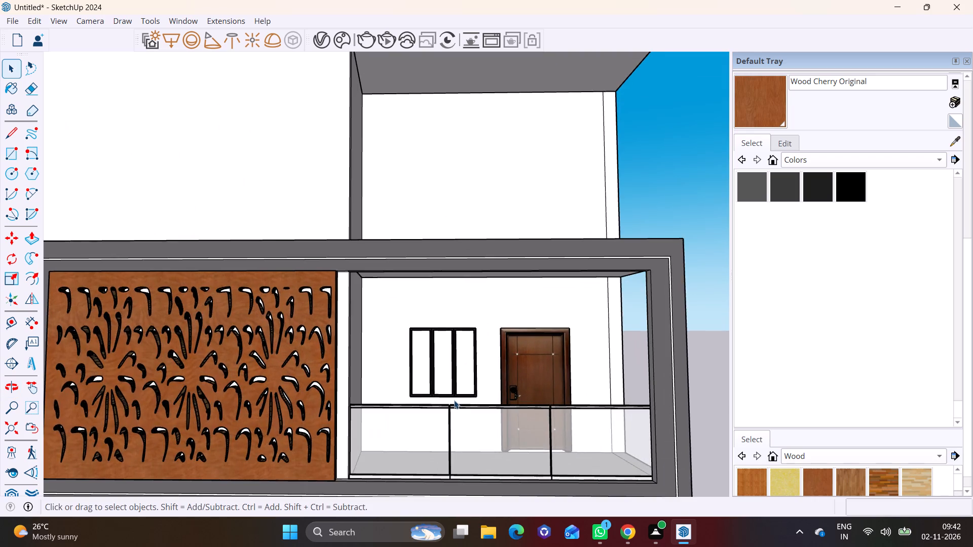
scroll(454, 400, down, 7)
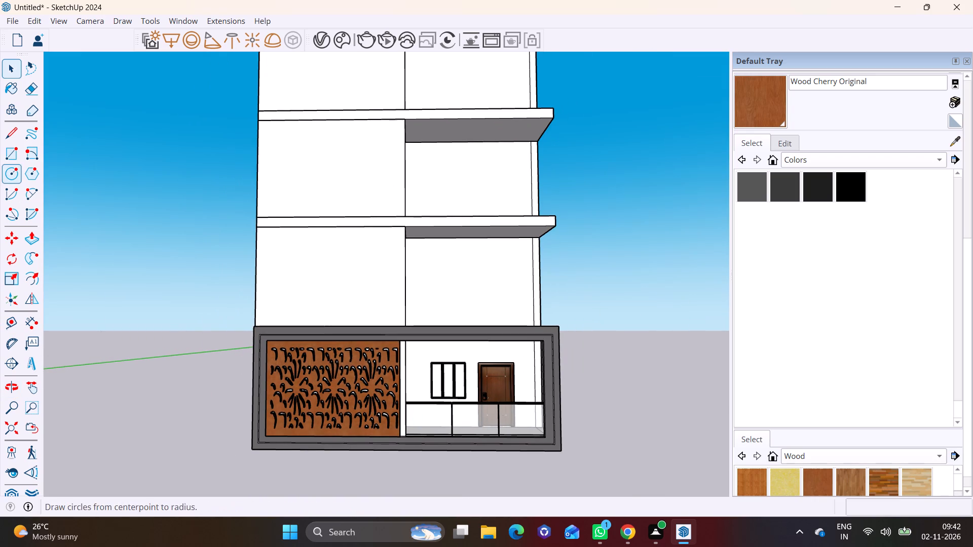
click(9, 156)
middle_drag(277, 385, 233, 487)
scroll(256, 373, up, 13)
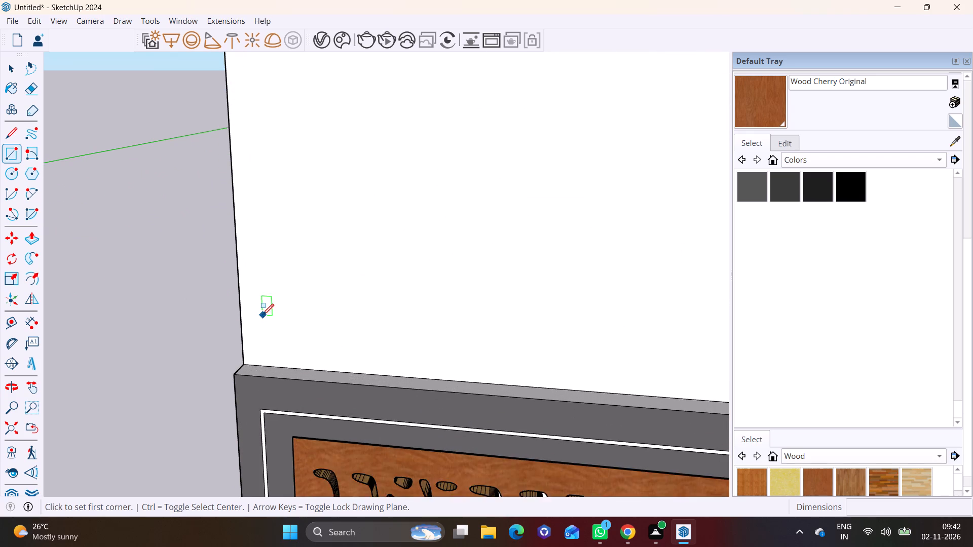
scroll(263, 315, up, 4)
click(241, 374)
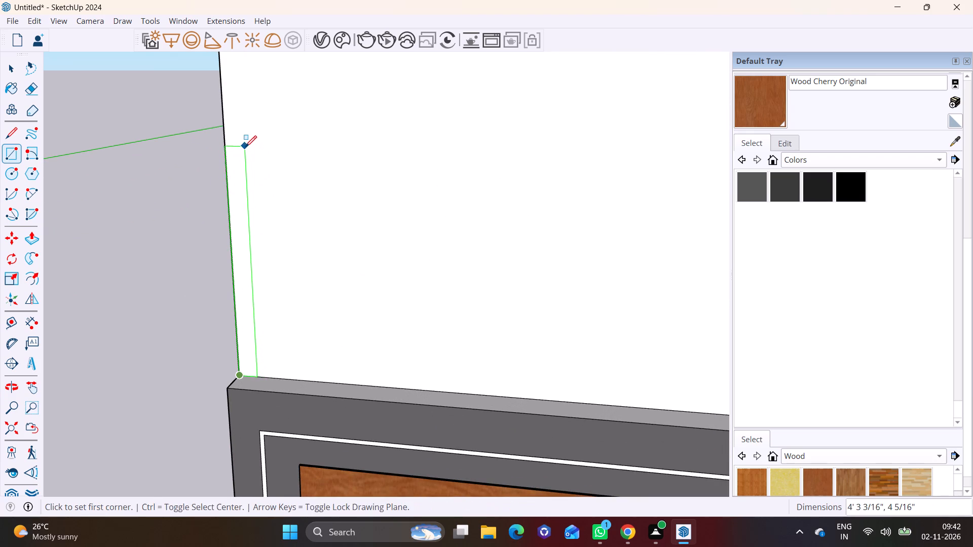
click(245, 147)
Push/Pull the narrow rectangle outwards from the wall by about 1 11/16".
click(5, 62)
click(232, 239)
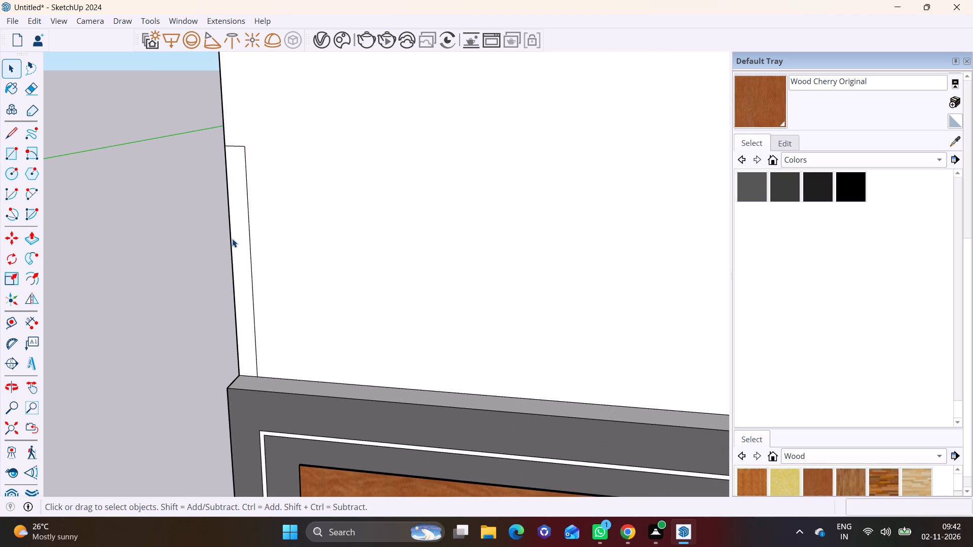
click(243, 234)
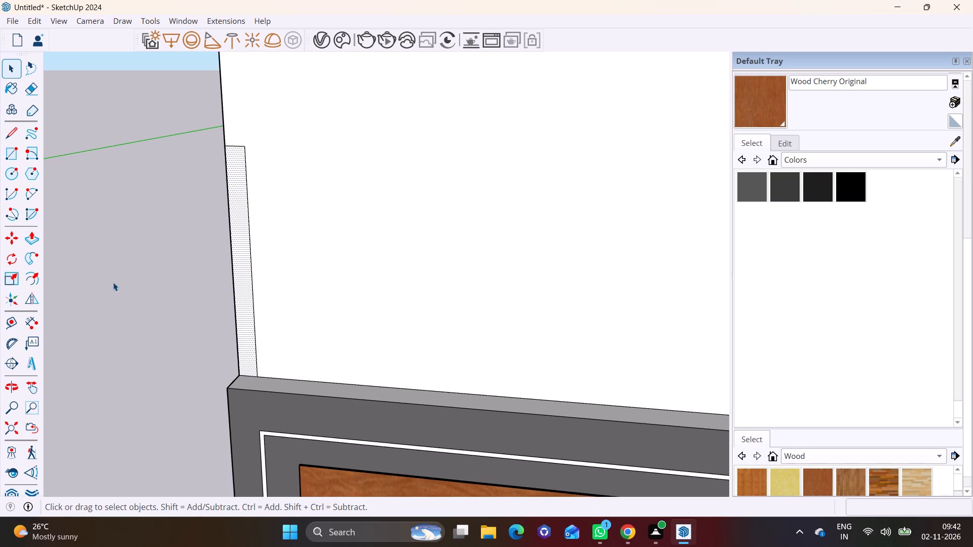
click(32, 238)
click(247, 328)
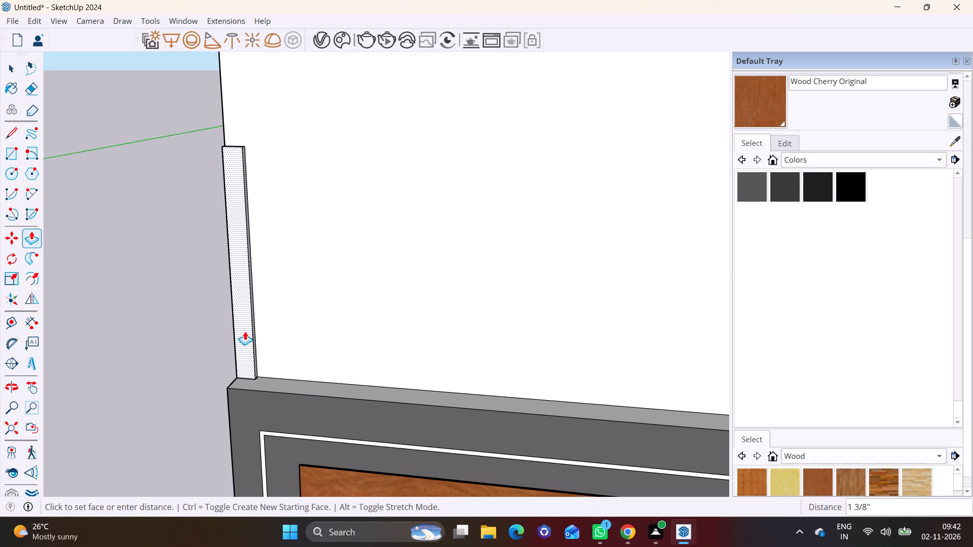
click(245, 332)
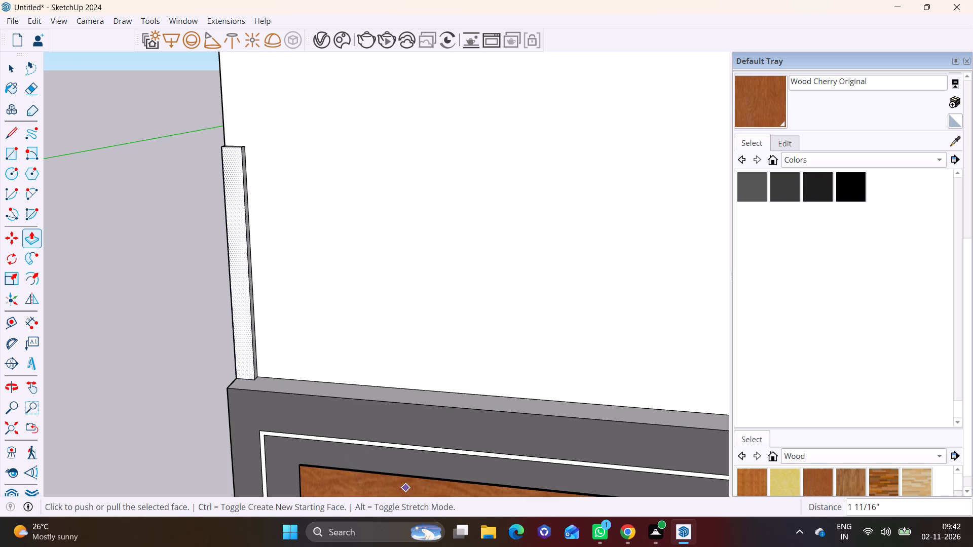
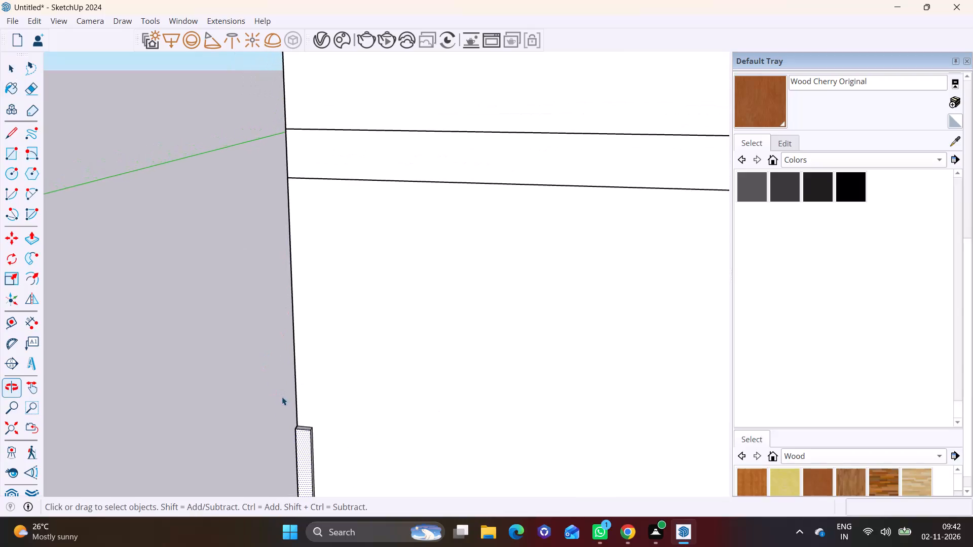
Push/Pull the top face of the narrow facade strip upwards by about 5' 8 13/16", up to the next floor slab.
scroll(282, 397, down, 3)
middle_drag(230, 475, 169, 546)
scroll(255, 418, up, 13)
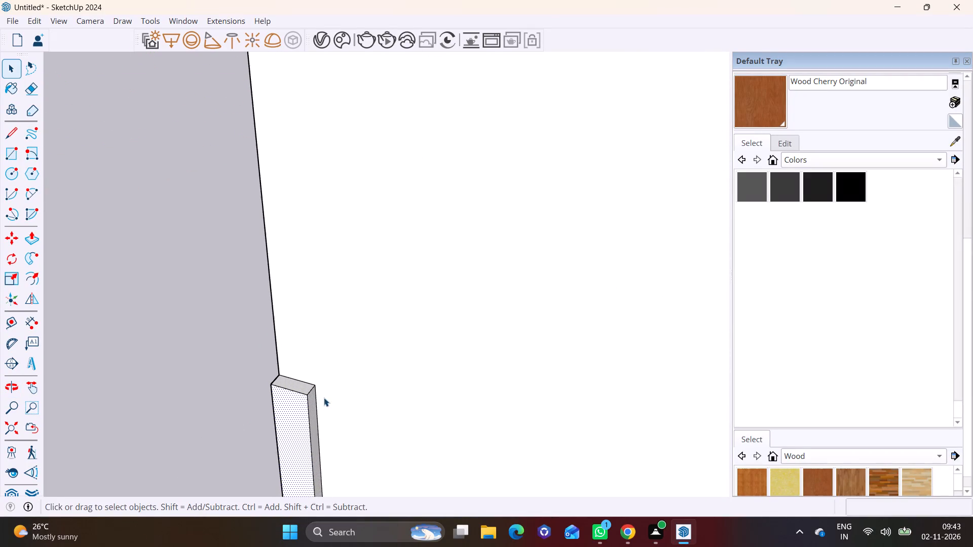
key(space)
click(303, 385)
click(28, 238)
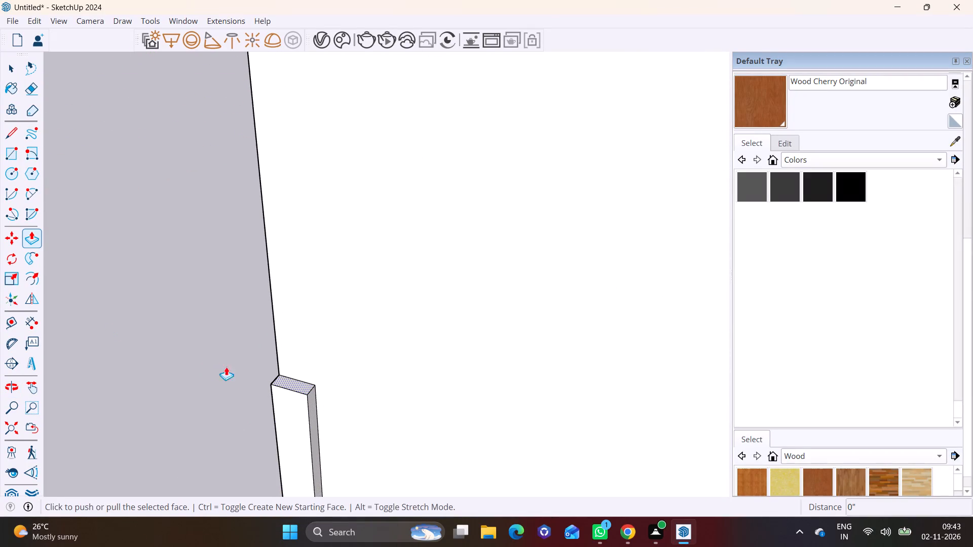
click(300, 387)
scroll(391, 133, down, 9)
shift+middle_drag(390, 77, 299, 505)
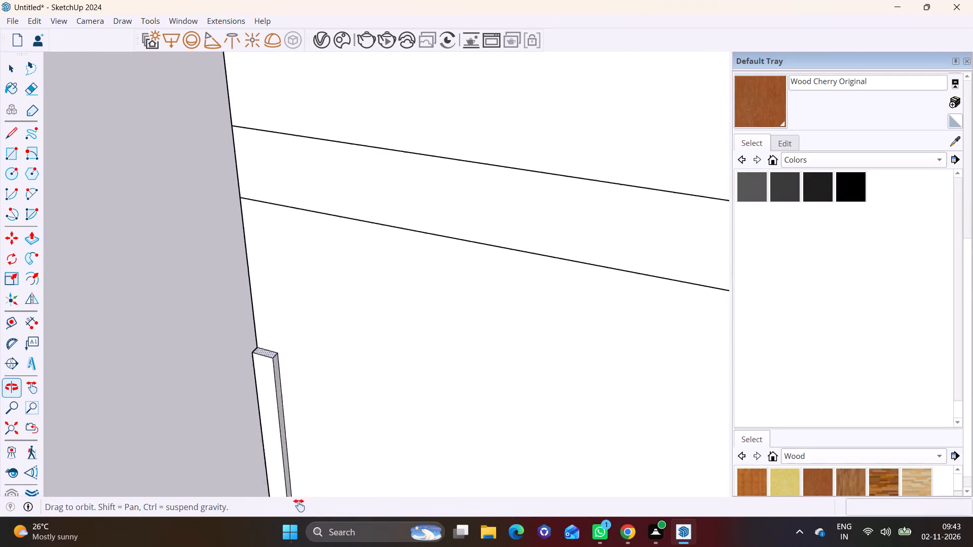
shift+middle_drag(299, 505, 294, 546)
scroll(296, 338, down, 2)
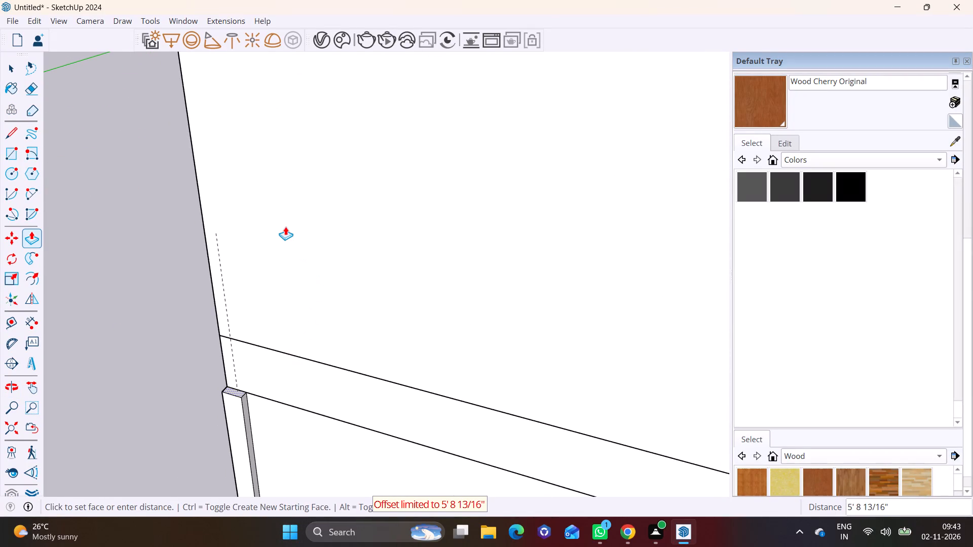
click(285, 226)
Push/Pull the strip's top face further upwards to the top edge of the roof slab, about 23'.
click(230, 392)
scroll(234, 247, down, 5)
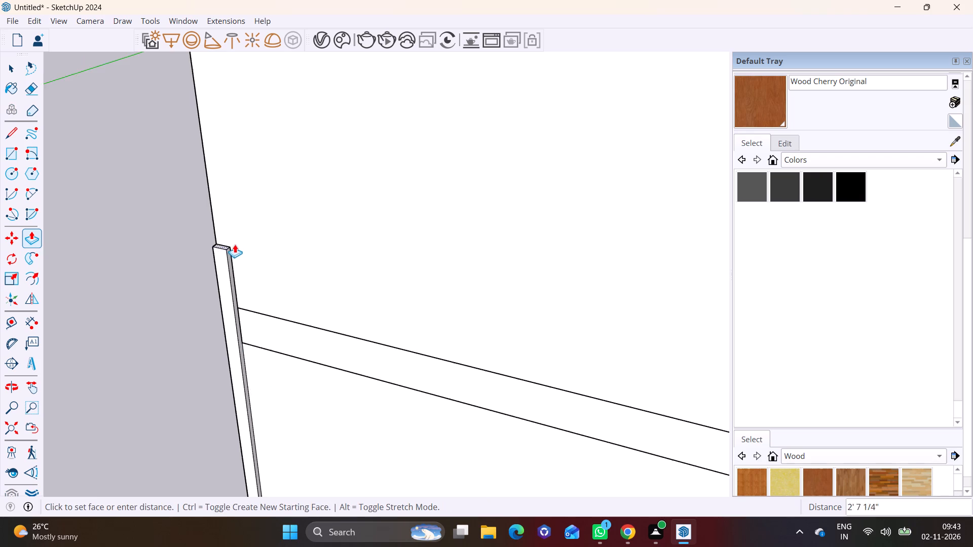
scroll(235, 244, down, 5)
shift+middle_drag(268, 134, 283, 438)
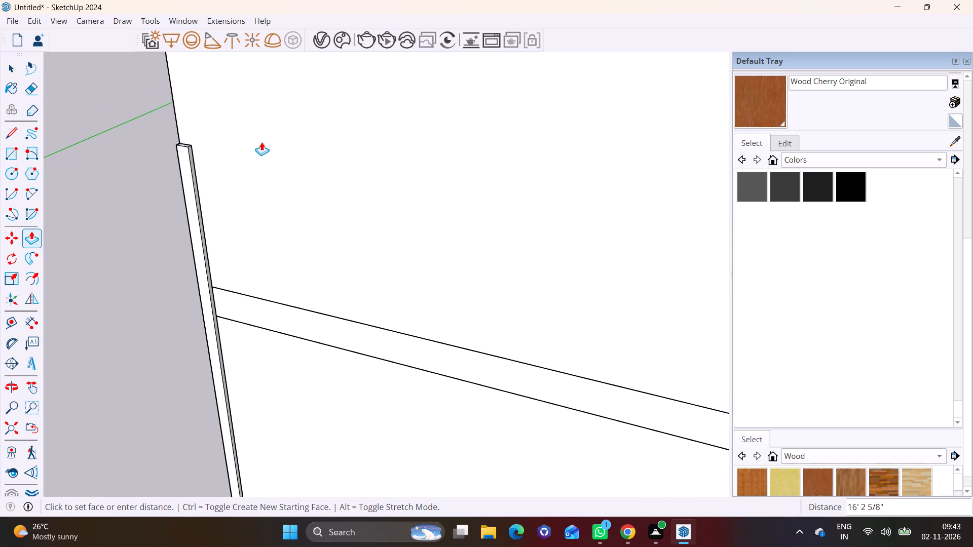
shift+scroll(261, 142, down, 7)
shift+middle_drag(265, 145, 289, 310)
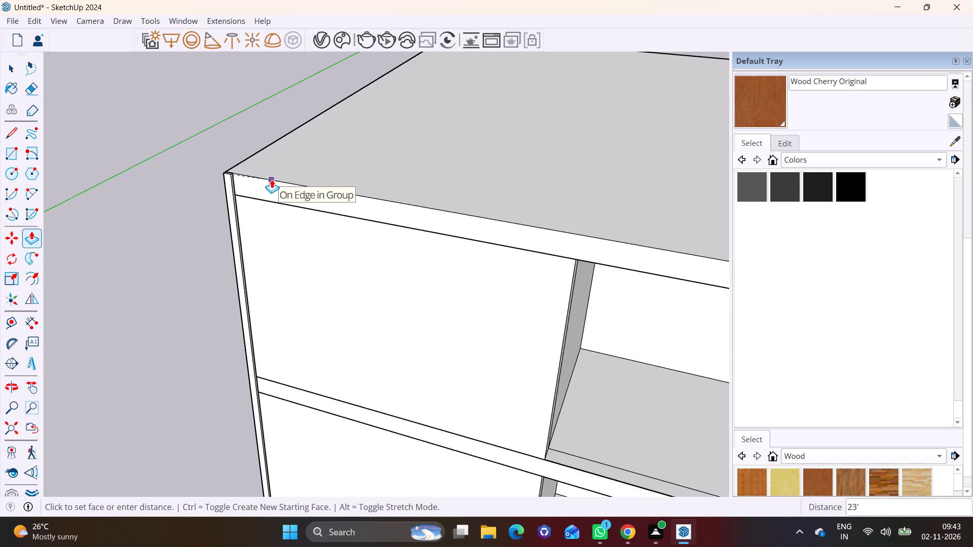
click(272, 179)
key(space)
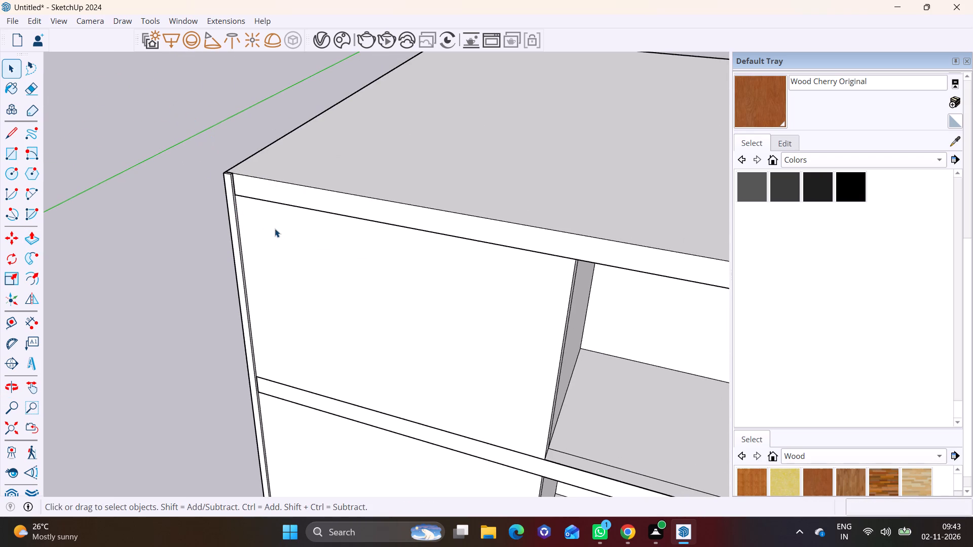
Push/Pull the outer band of the dark frame around the lowest storey outwards by about 3' 3 1/16".
scroll(275, 229, down, 11)
middle_drag(325, 386, 362, 258)
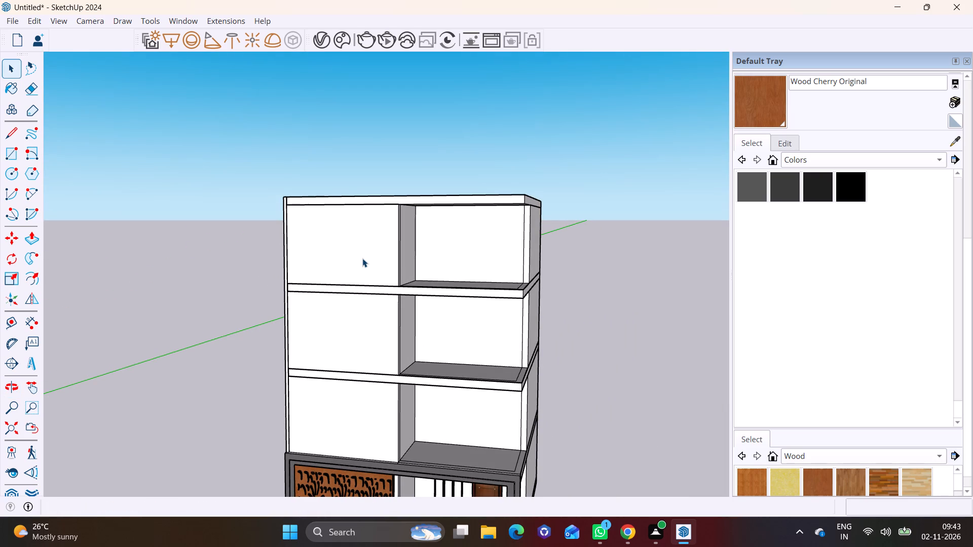
key(space)
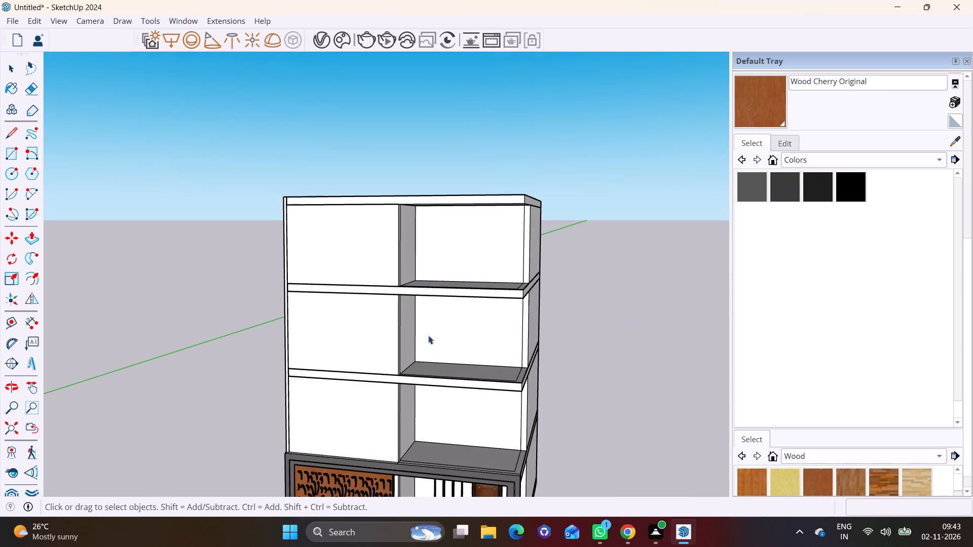
middle_drag(327, 257, 206, 308)
scroll(298, 344, up, 5)
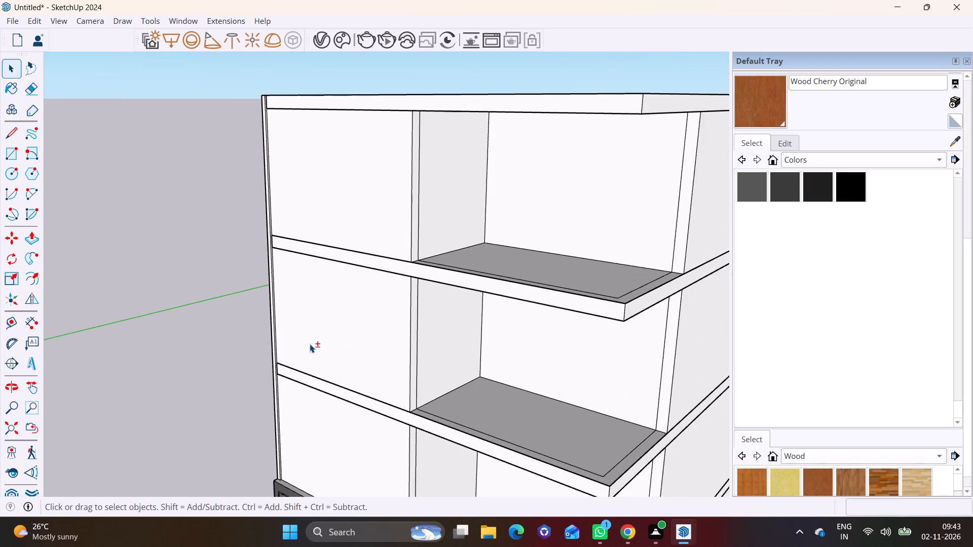
shift+middle_drag(295, 339, 338, 232)
scroll(338, 334, up, 1)
scroll(356, 378, up, 3)
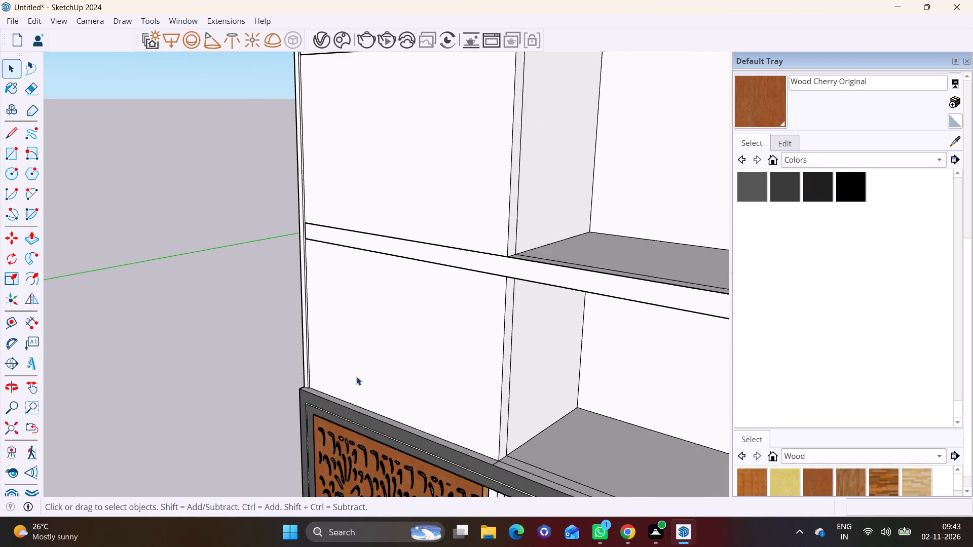
shift+middle_drag(384, 371, 461, 142)
click(411, 197)
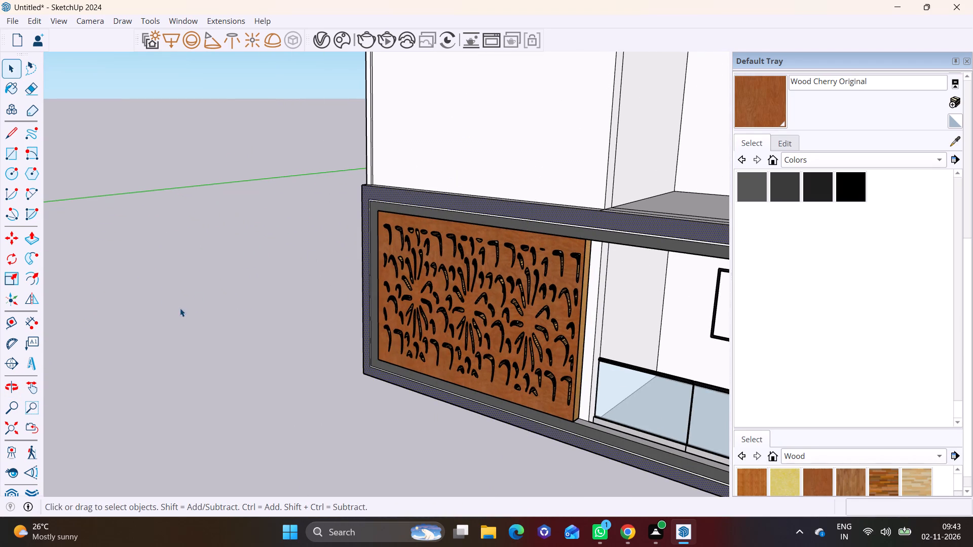
click(28, 242)
click(484, 203)
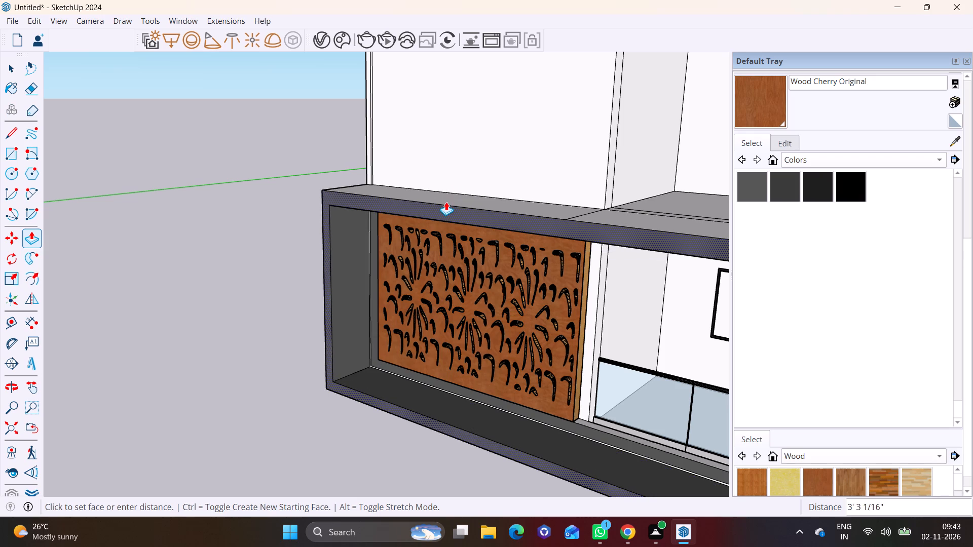
click(446, 200)
Push/Pull the dark frame's inner band outwards by the same distance as the outer band.
middle_drag(488, 211, 510, 135)
key(space)
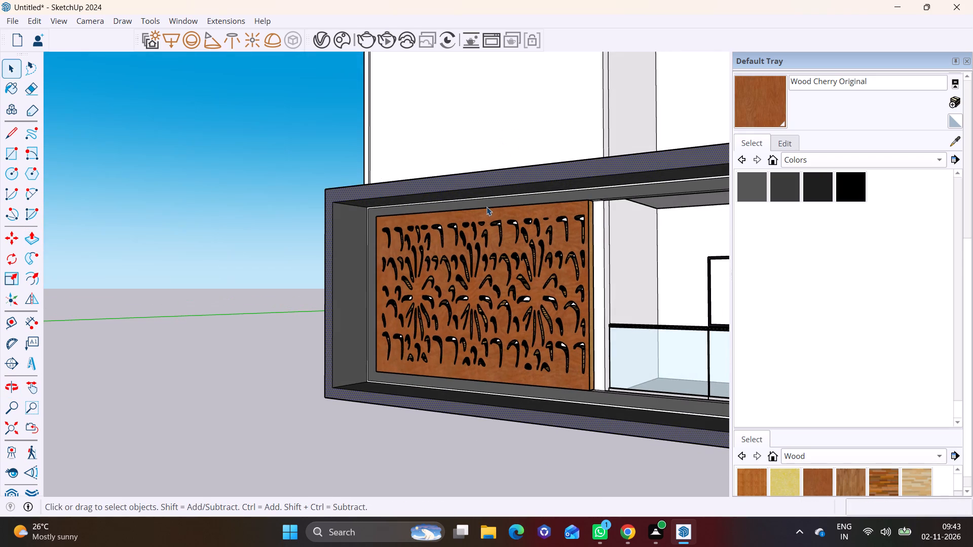
click(487, 206)
click(486, 202)
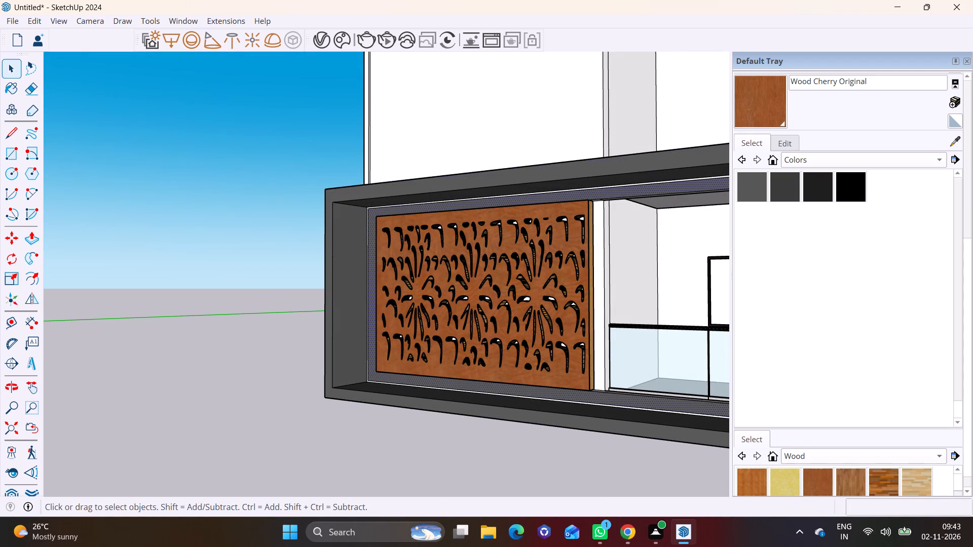
click(36, 238)
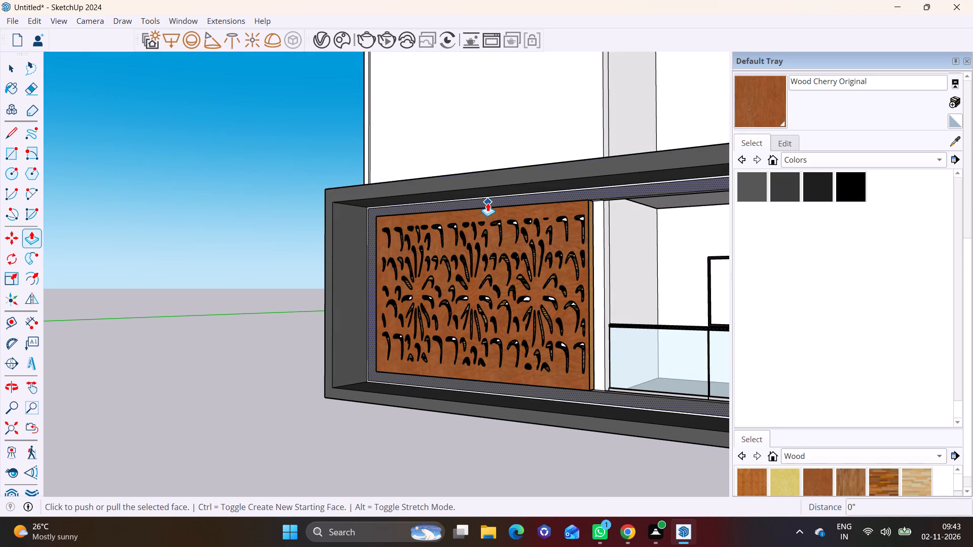
double_click(488, 203)
key(space)
click(281, 257)
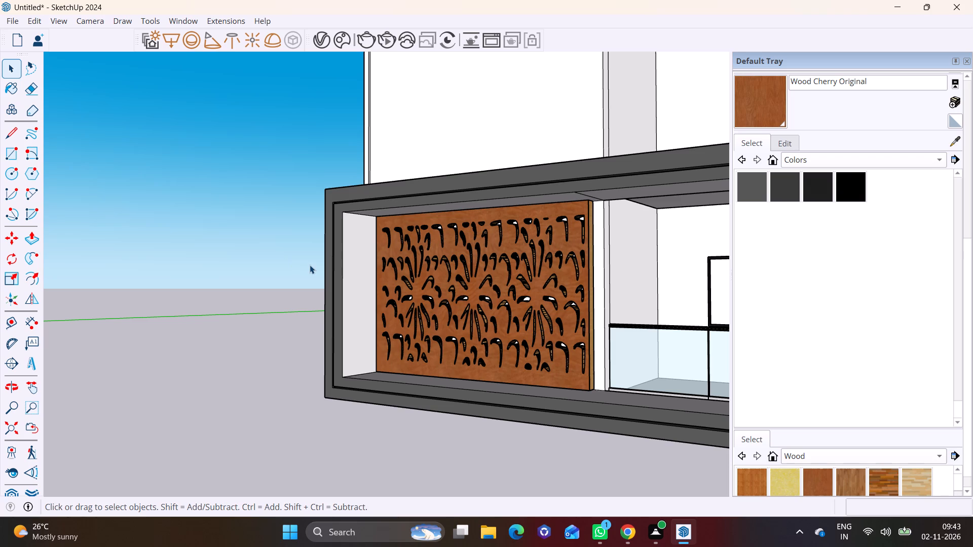
Move the cherry-wood CNC panel outwards by about 2' 5 7/16" within the deepened dark frame.
middle_drag(415, 243, 411, 288)
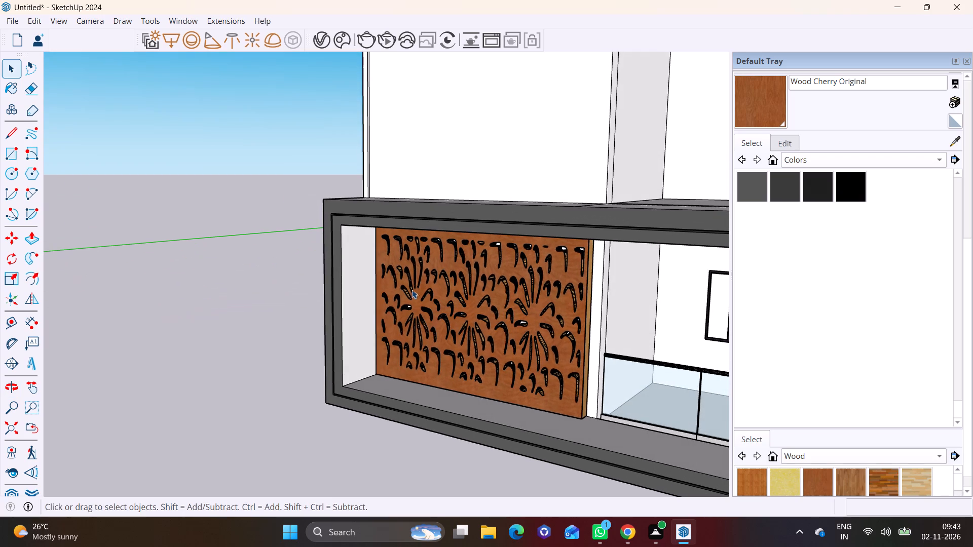
scroll(475, 337, up, 2)
click(526, 372)
scroll(534, 372, down, 4)
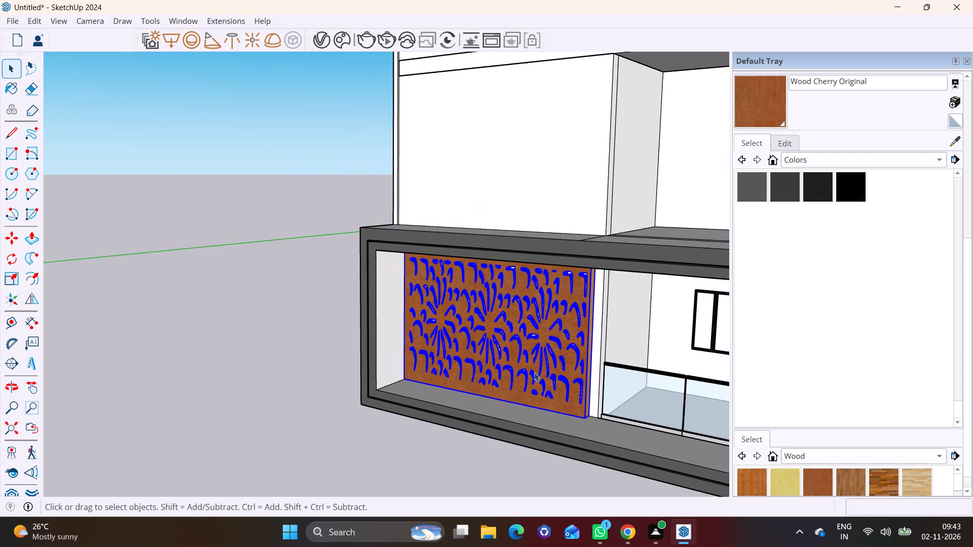
shift+middle_drag(538, 369, 486, 321)
key(m)
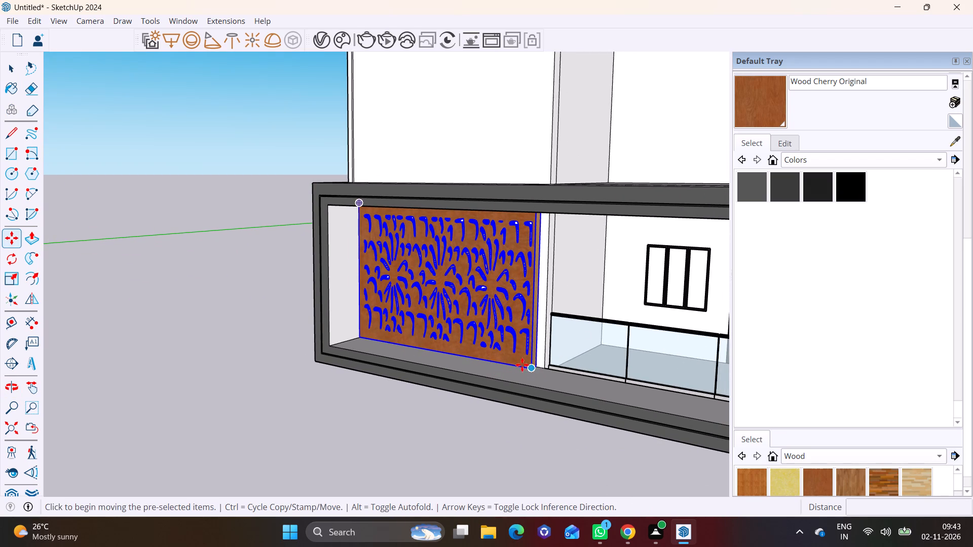
click(360, 332)
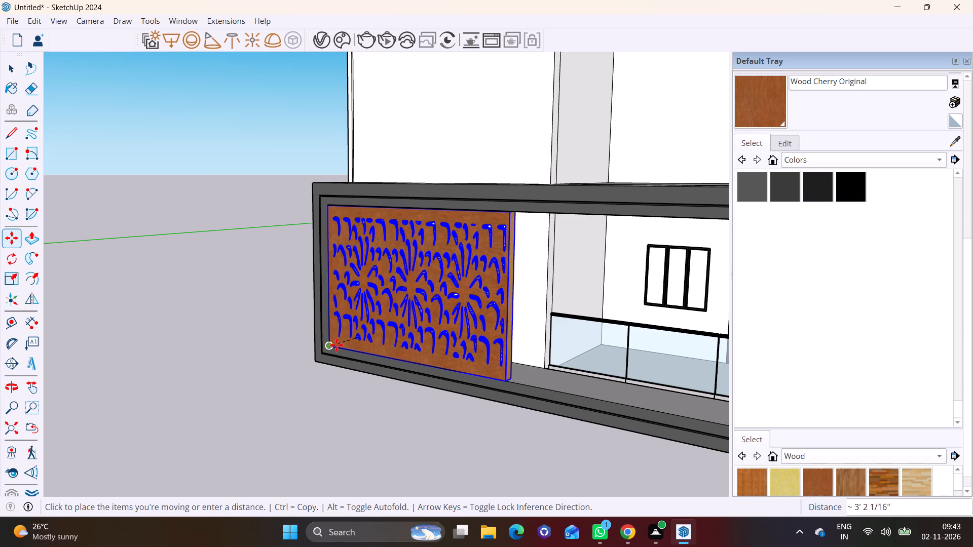
click(335, 342)
key(space)
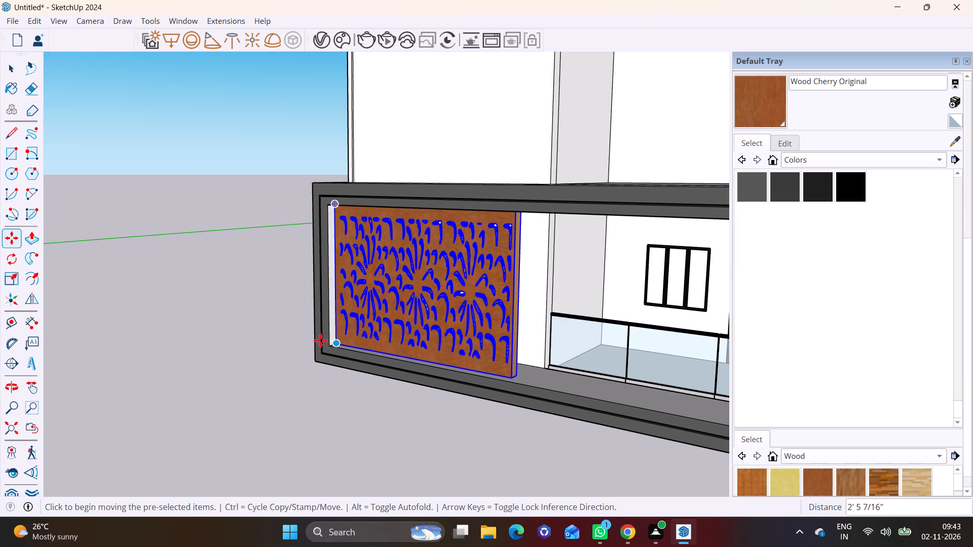
click(274, 352)
Push/Pull the front face of the full-height strip at the solid wall's outer edge outwards by about 2' 8 1/16".
scroll(274, 351, down, 3)
middle_drag(336, 353, 535, 326)
scroll(402, 335, down, 5)
middle_drag(387, 340, 366, 407)
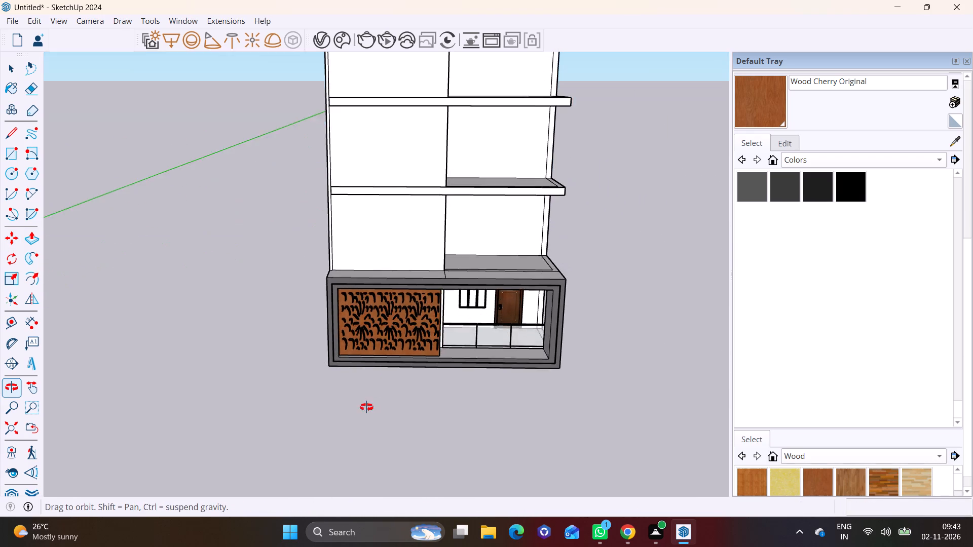
middle_drag(366, 407, 351, 417)
shift+middle_drag(401, 343, 352, 391)
middle_drag(386, 378, 368, 388)
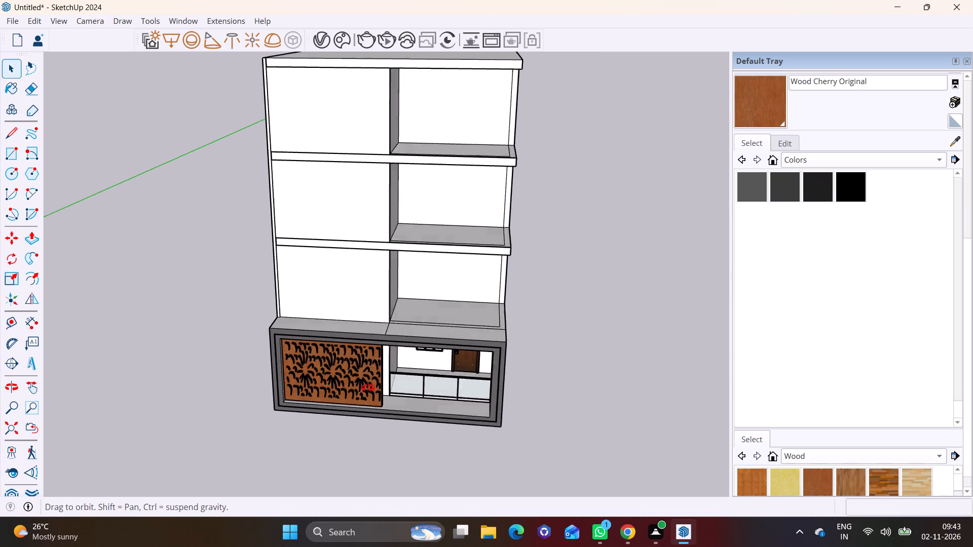
middle_drag(368, 388, 226, 433)
scroll(273, 311, up, 15)
key(space)
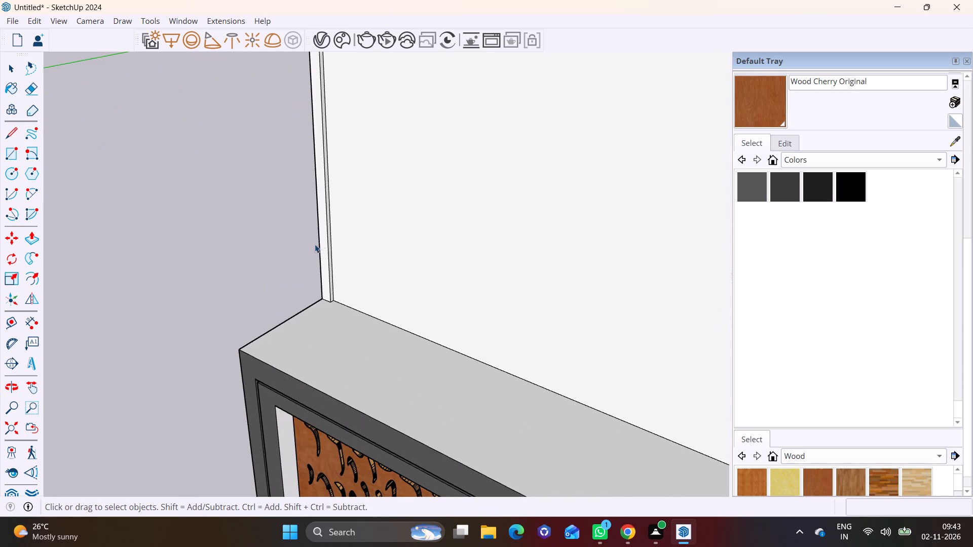
click(321, 223)
click(32, 241)
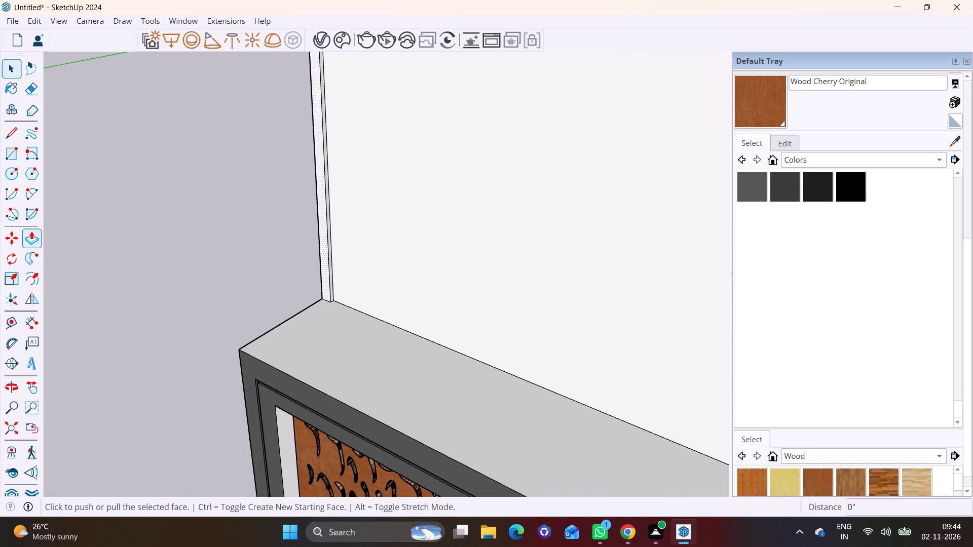
click(323, 276)
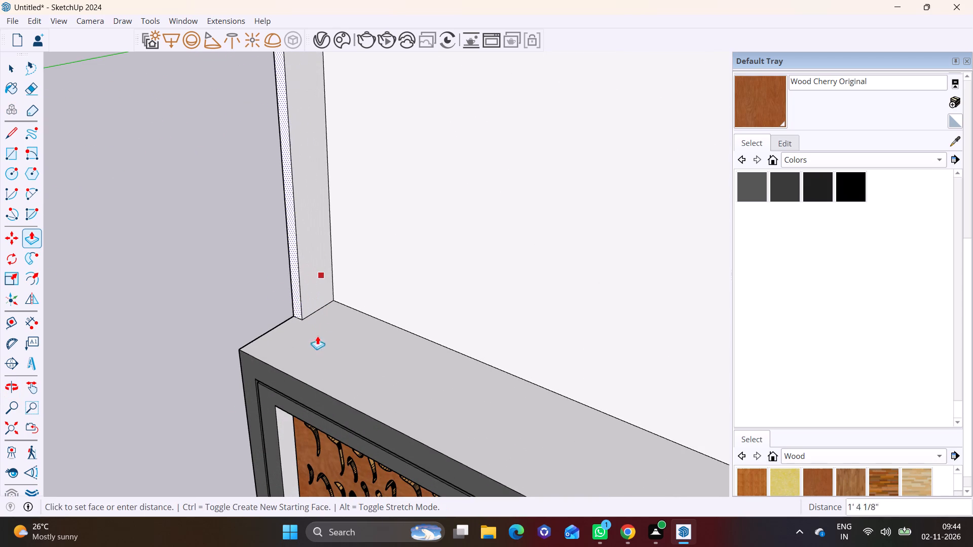
click(297, 367)
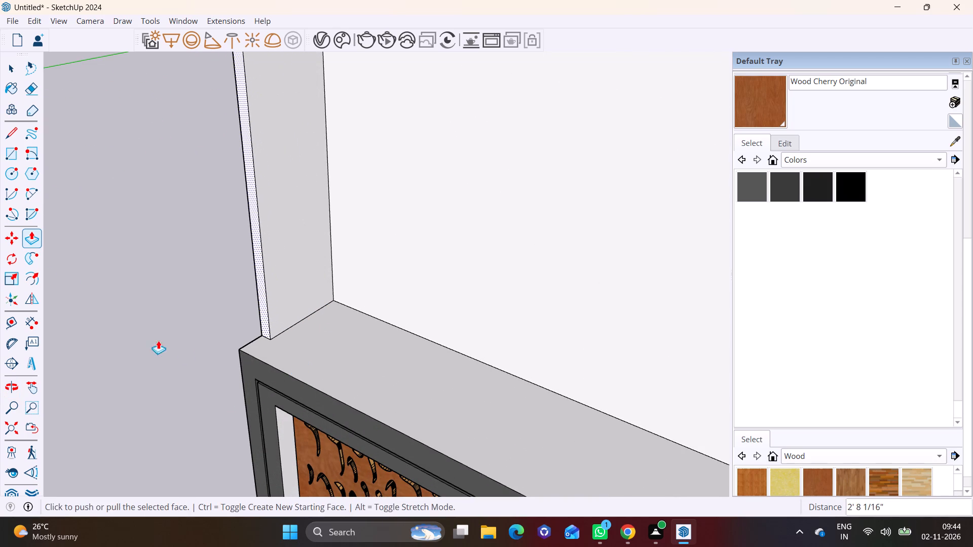
key(space)
click(158, 340)
Examine the deepened frame, the CNC panel and the projecting full-height strip from several angles at the front.
scroll(165, 336, down, 13)
middle_drag(282, 383, 434, 196)
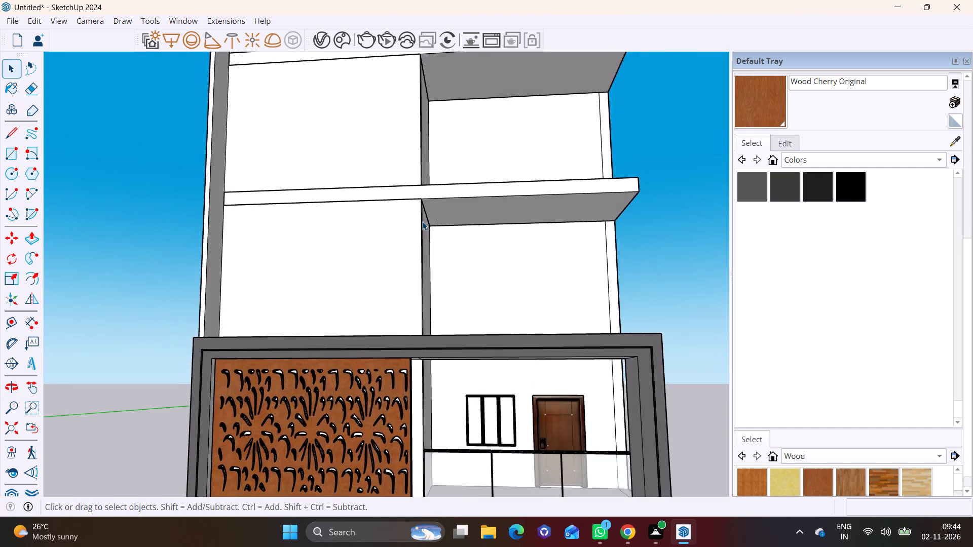
scroll(421, 224, down, 8)
middle_drag(377, 301, 257, 375)
scroll(368, 292, up, 3)
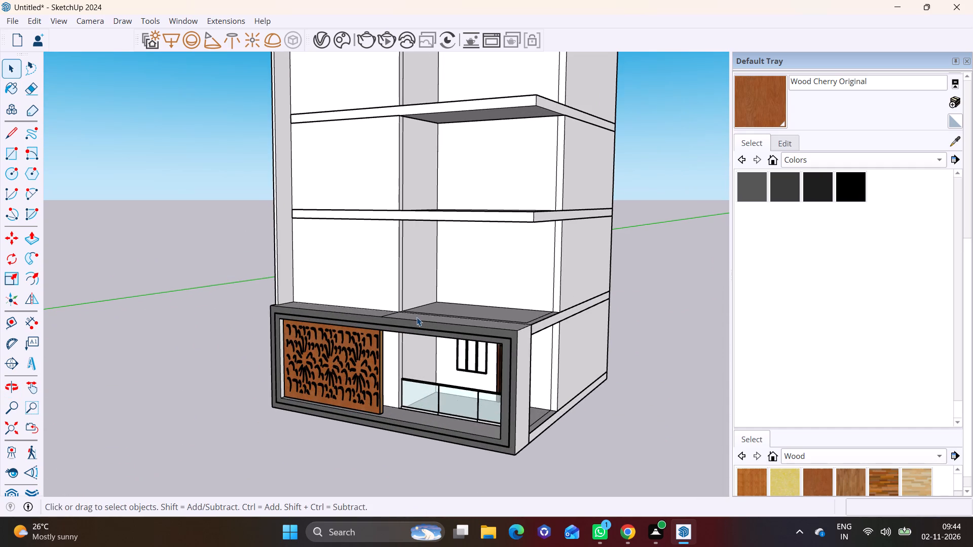
middle_drag(457, 322, 543, 322)
scroll(270, 373, up, 5)
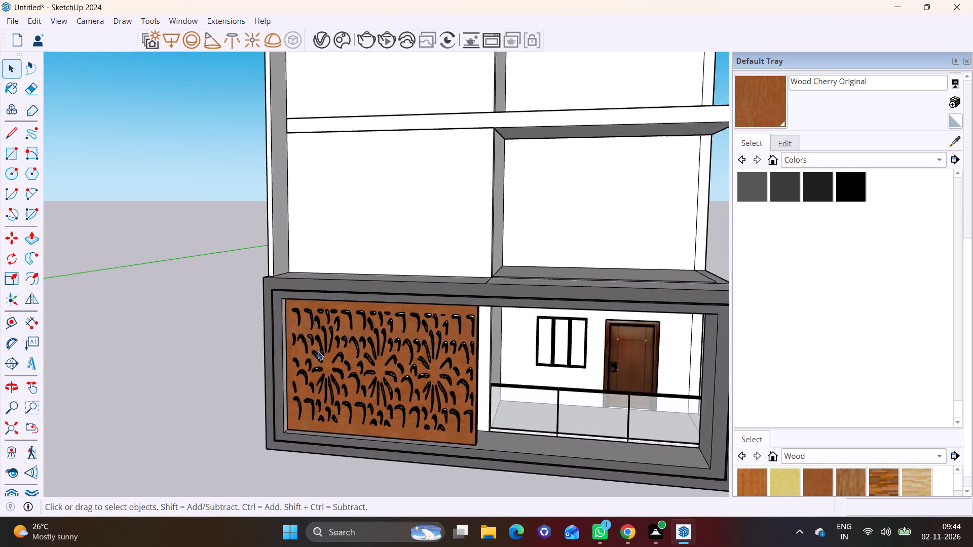
scroll(318, 351, up, 5)
scroll(312, 368, down, 7)
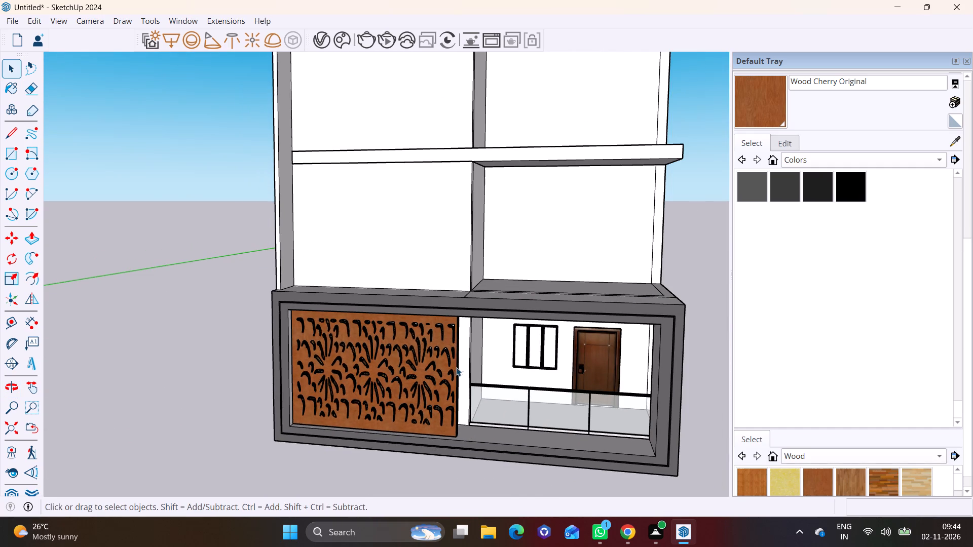
middle_drag(458, 364, 511, 301)
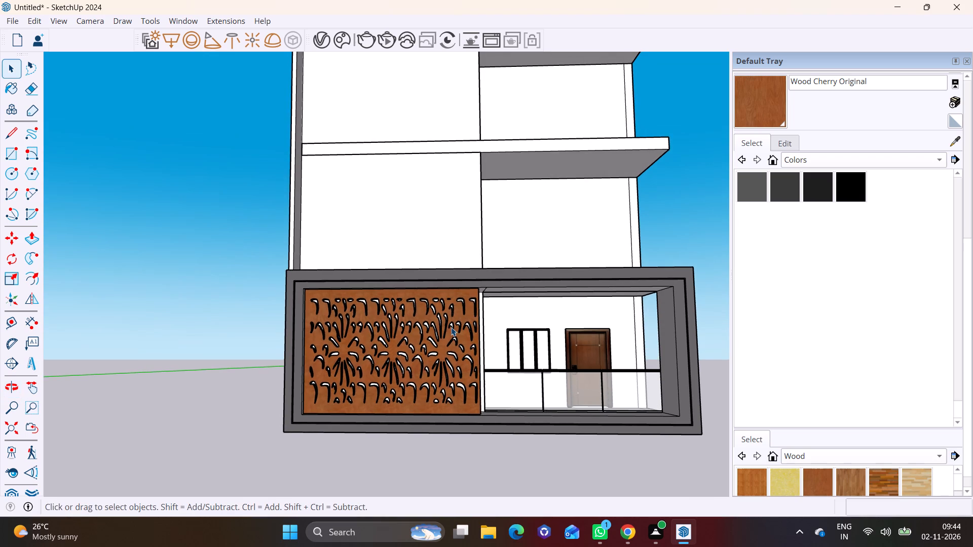
scroll(451, 327, down, 1)
scroll(558, 343, up, 3)
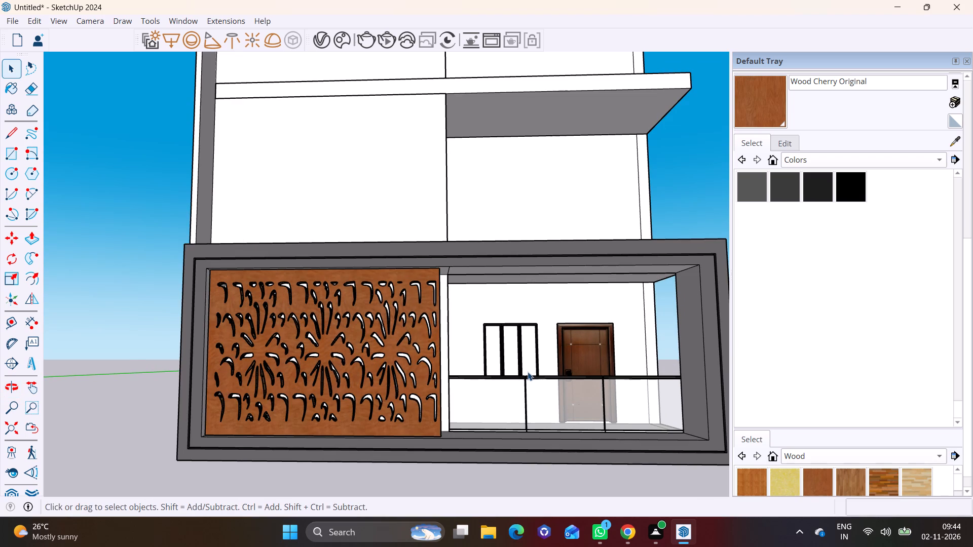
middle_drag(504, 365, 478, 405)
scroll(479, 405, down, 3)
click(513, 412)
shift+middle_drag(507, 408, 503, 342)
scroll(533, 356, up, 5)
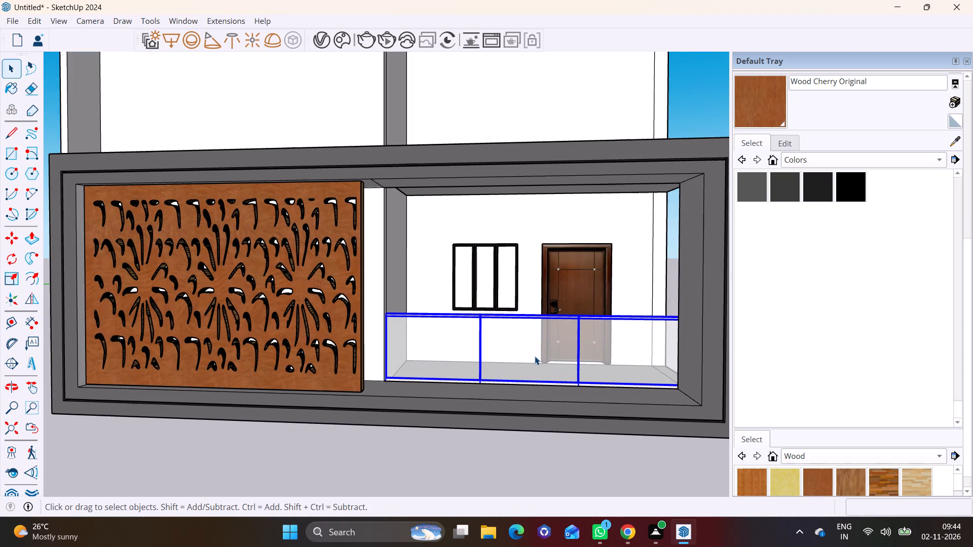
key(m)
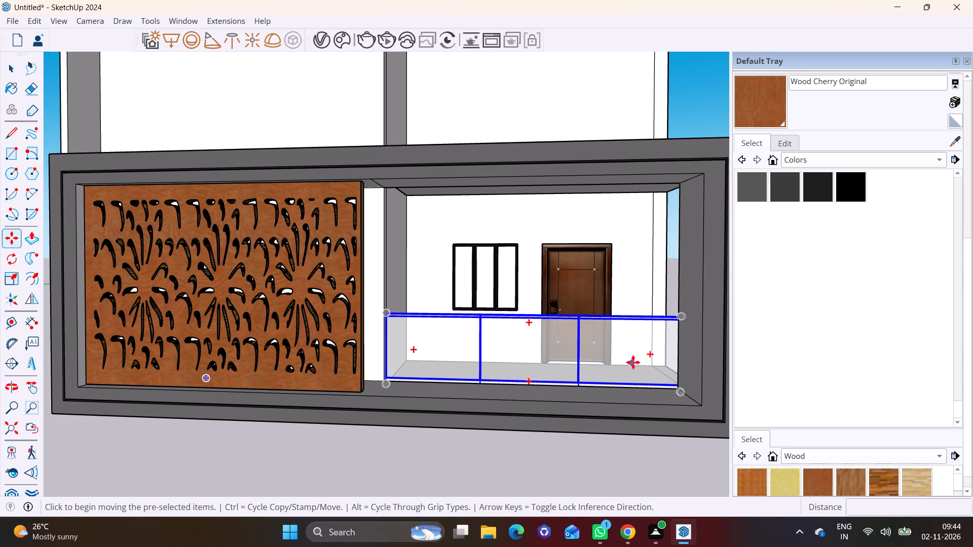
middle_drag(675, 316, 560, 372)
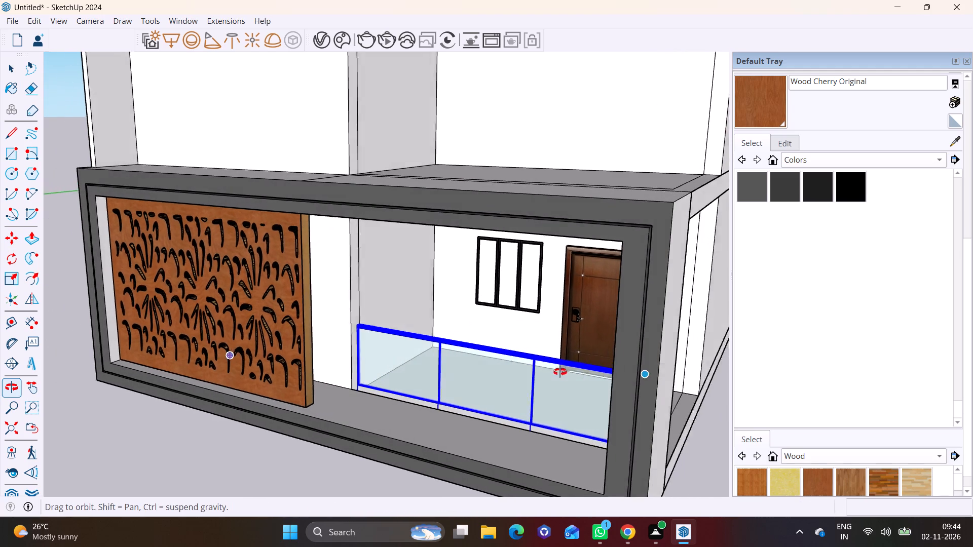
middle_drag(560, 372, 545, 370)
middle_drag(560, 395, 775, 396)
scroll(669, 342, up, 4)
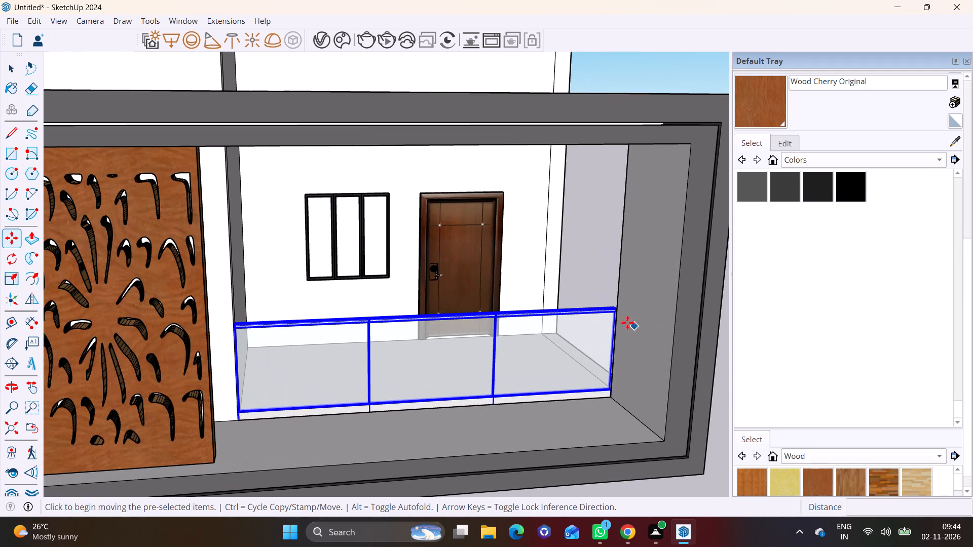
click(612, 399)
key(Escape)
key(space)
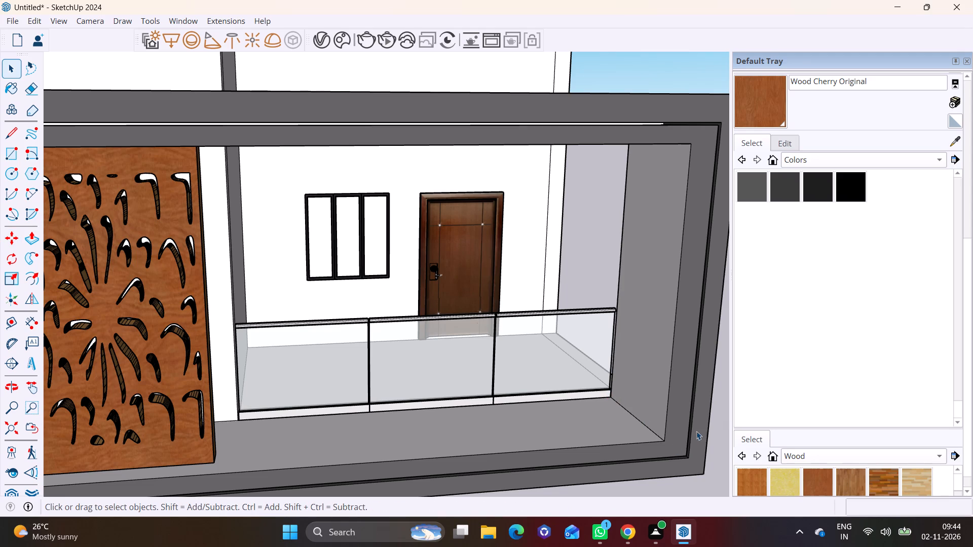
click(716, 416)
Move the glass balcony railing outwards by about 4' 3 11/16" to the inner front corner of the deepened dark frame.
click(589, 385)
key(m)
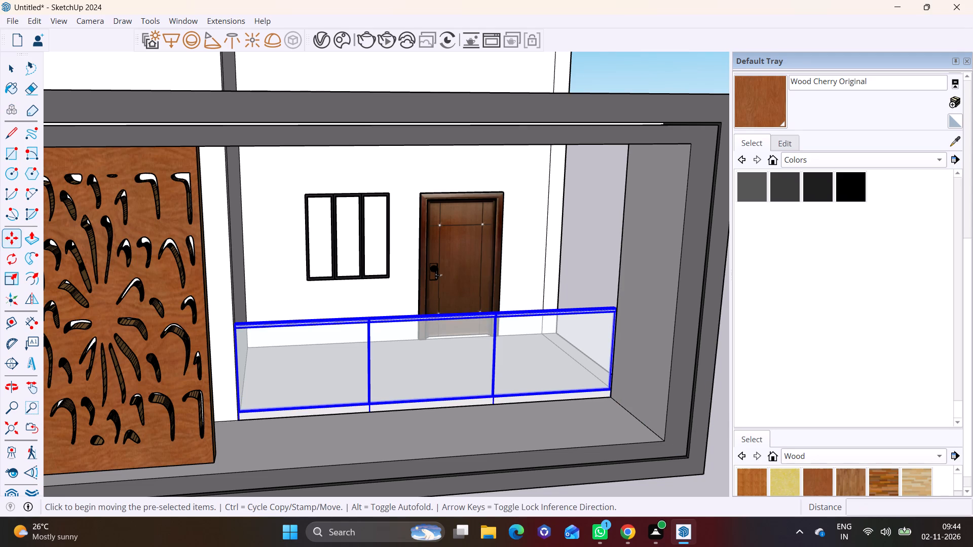
click(609, 396)
click(665, 437)
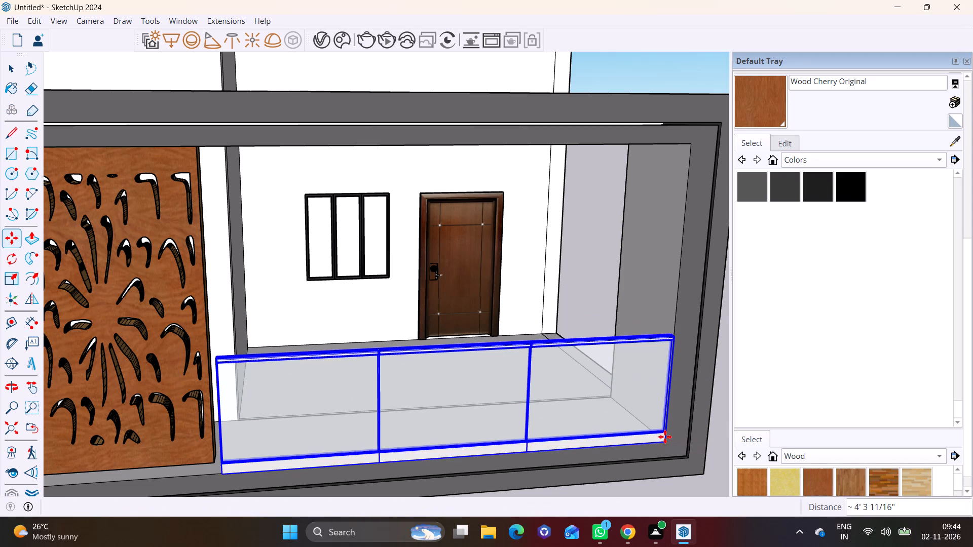
key(space)
scroll(665, 437, down, 4)
click(718, 444)
Draw a rectangle of about 3 1/8" by 5 1/16" on the frame's floor between the CNC panel and the railing end.
middle_drag(648, 453, 578, 381)
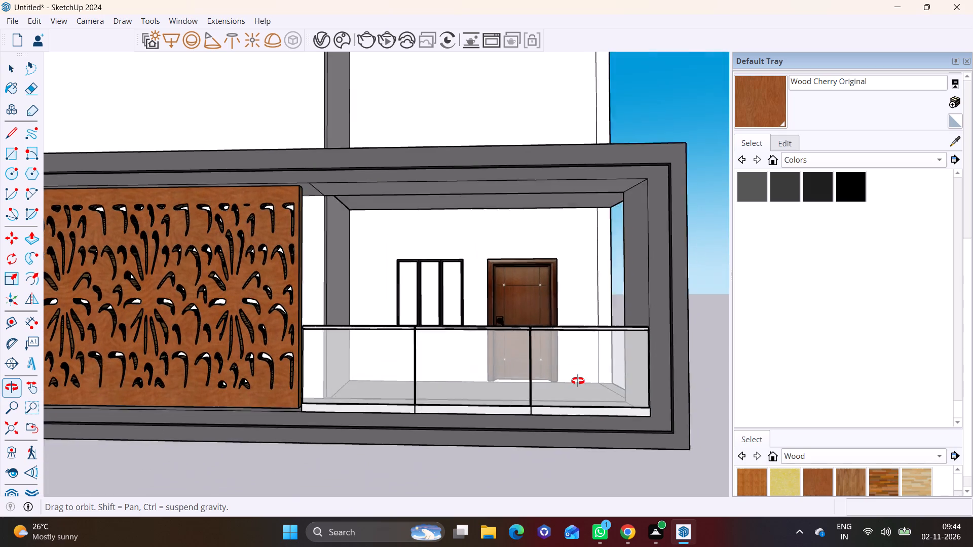
middle_drag(578, 381, 569, 367)
scroll(236, 324, up, 6)
middle_drag(313, 403, 340, 514)
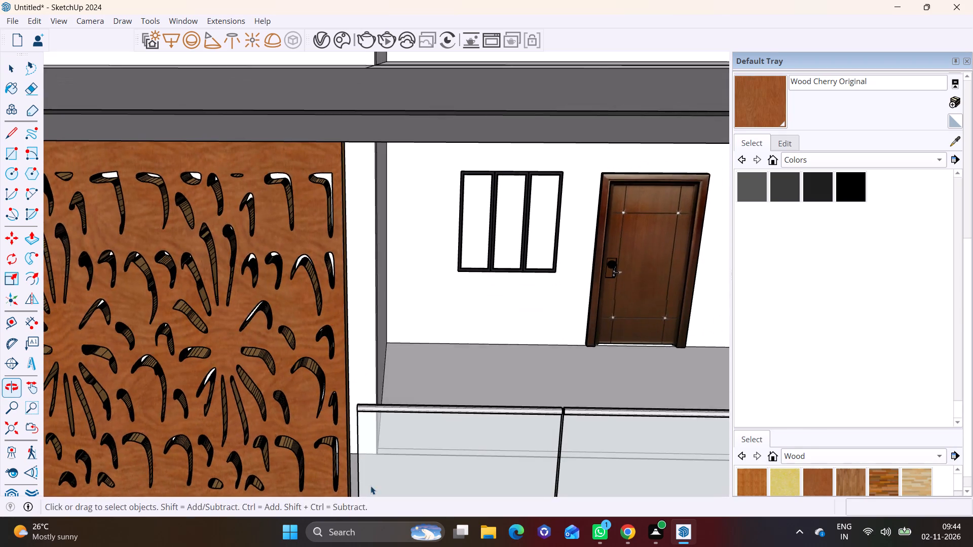
shift+middle_drag(375, 474, 406, 329)
scroll(389, 359, up, 3)
middle_drag(399, 366, 420, 342)
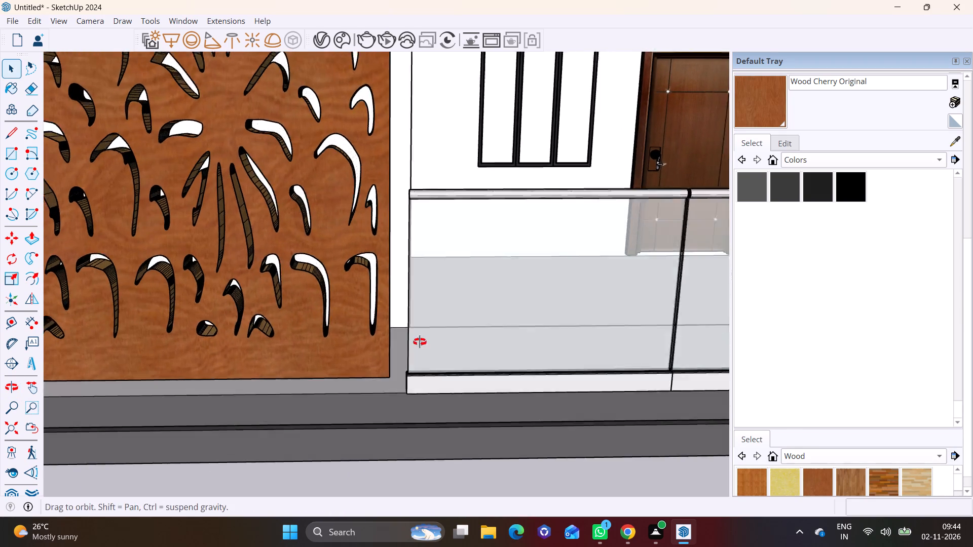
middle_drag(420, 342, 434, 313)
scroll(434, 313, down, 11)
middle_drag(405, 340, 390, 429)
scroll(436, 375, up, 2)
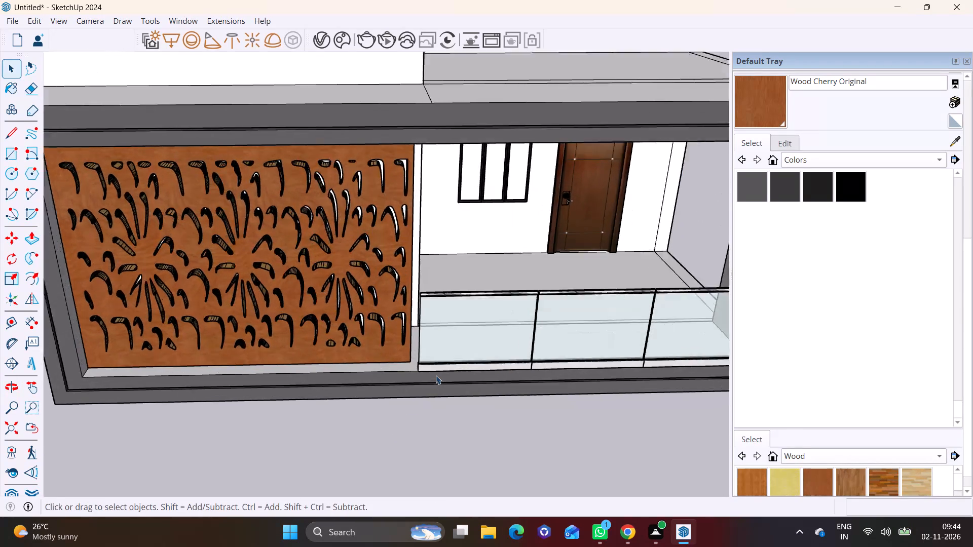
scroll(436, 375, up, 10)
middle_drag(408, 361, 410, 426)
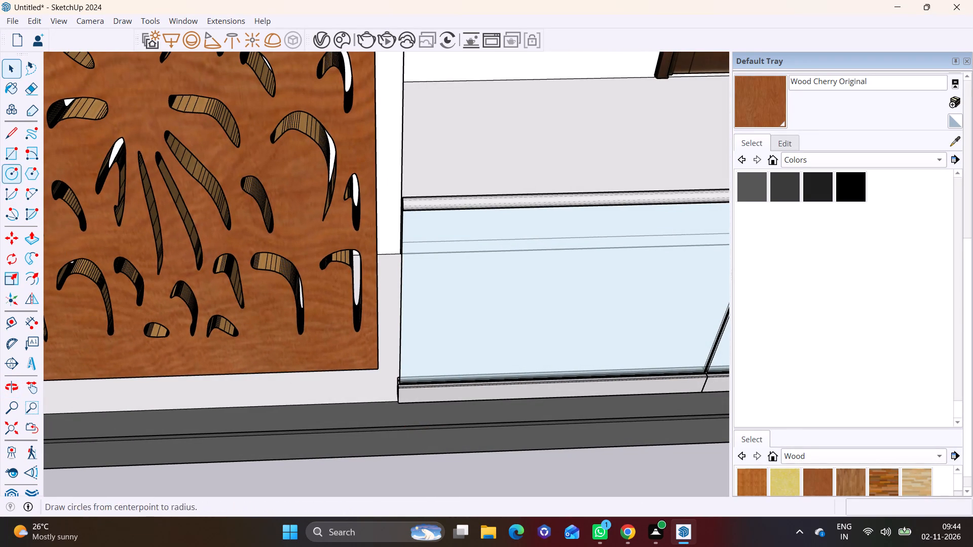
click(12, 153)
scroll(312, 323, up, 5)
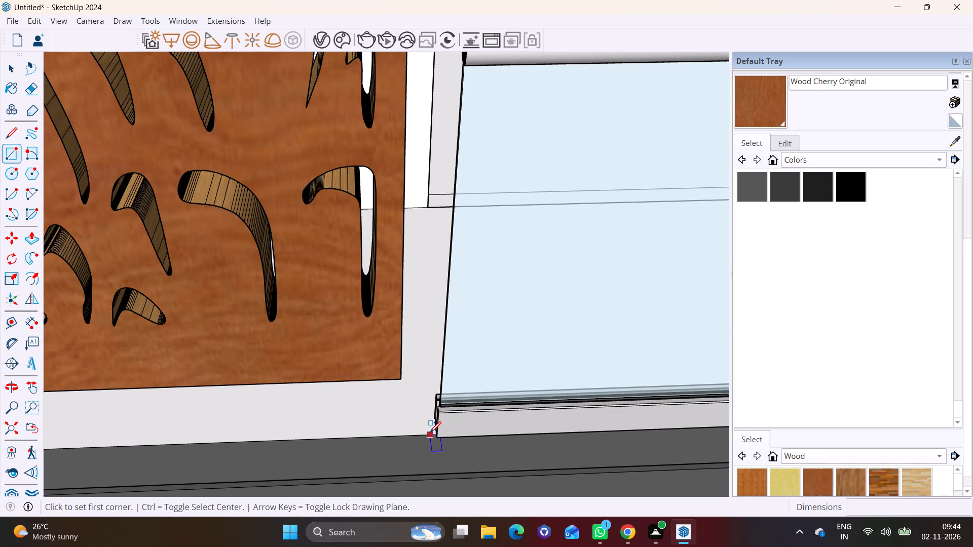
click(430, 433)
click(398, 399)
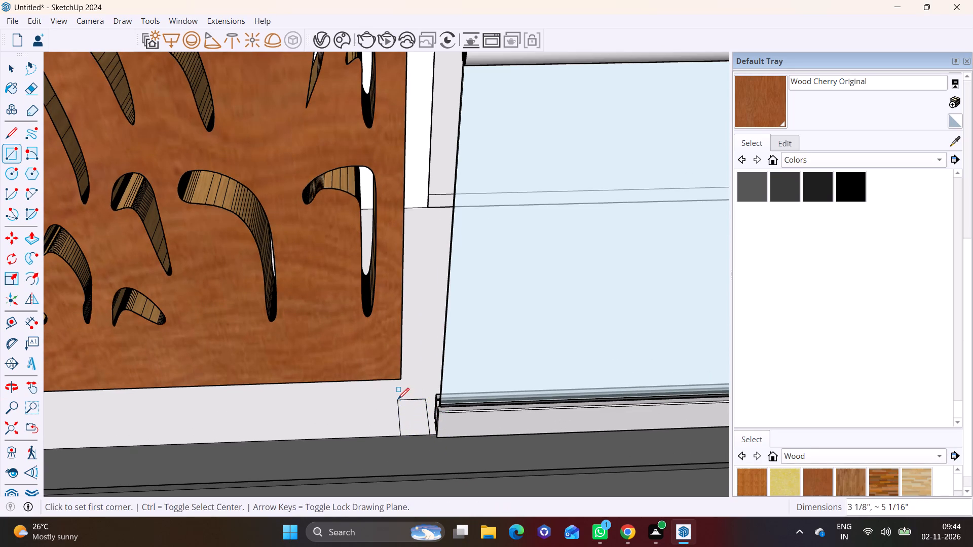
Push/Pull the small rectangle up about 9' 4" to the underside of the dark frame, forming a post beside the CNC panel.
key(space)
click(410, 414)
click(29, 237)
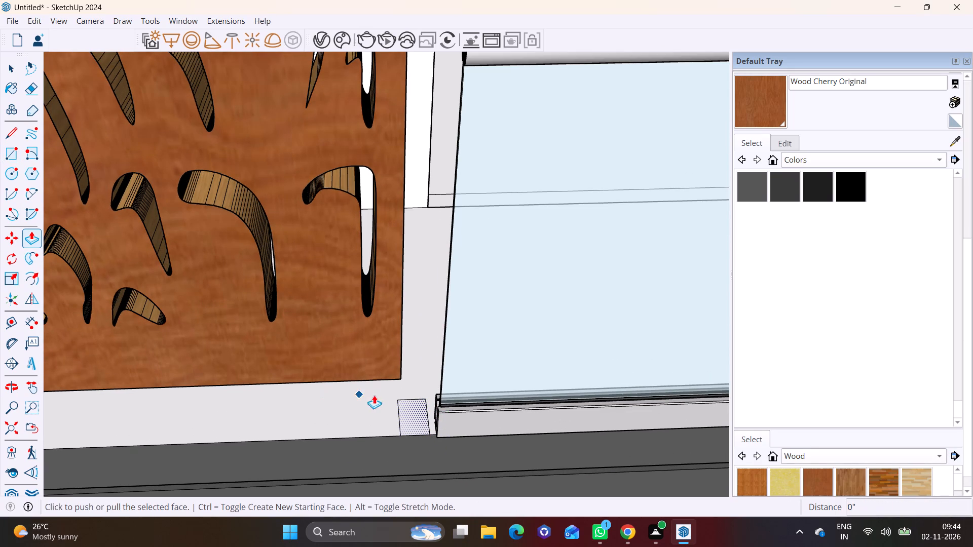
click(421, 412)
drag(400, 435, 394, 434)
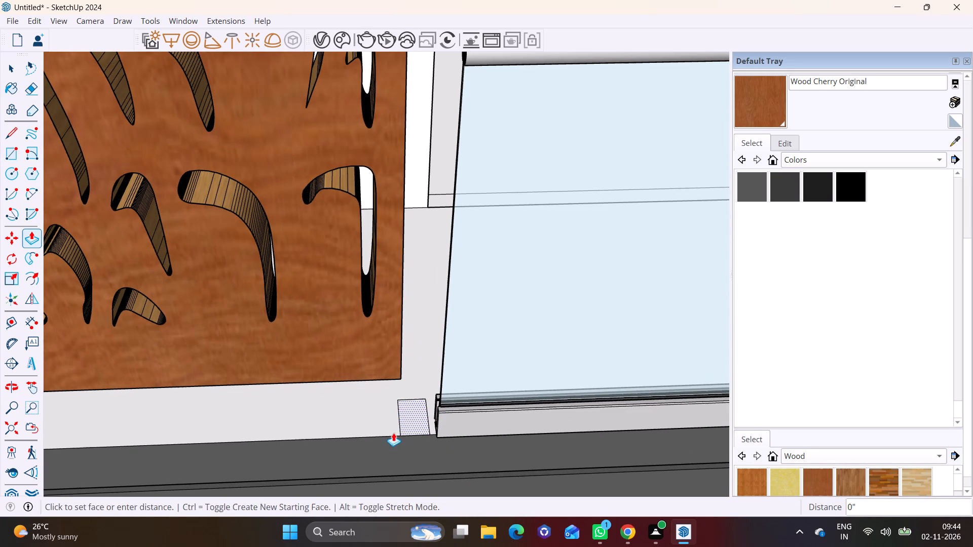
click(416, 417)
scroll(491, 75, down, 7)
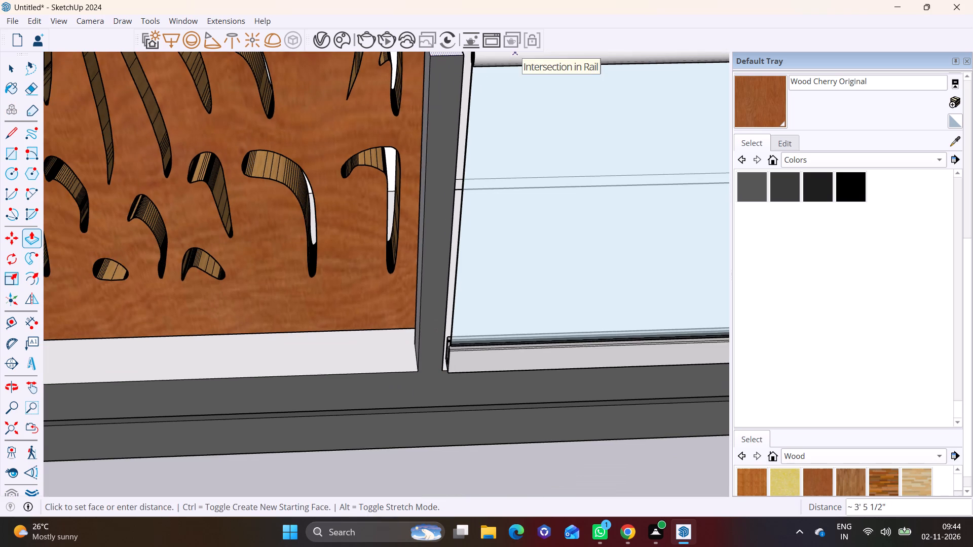
shift+middle_drag(504, 93, 454, 268)
scroll(432, 236, down, 13)
shift+middle_drag(411, 106, 402, 327)
middle_drag(418, 287, 417, 165)
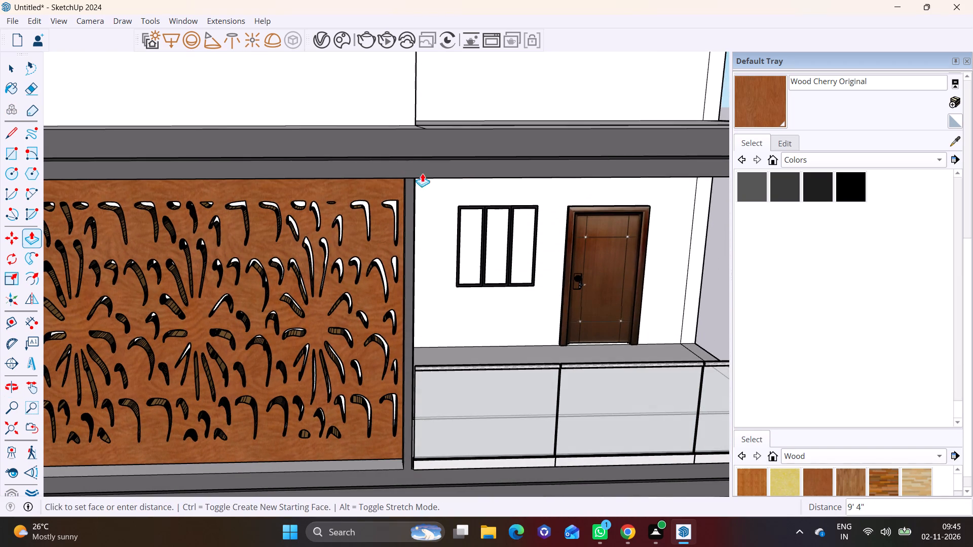
click(428, 174)
key(space)
Push/Pull the post's balcony-side face about 1 3/16" towards the railing to widen the post.
middle_drag(418, 279, 413, 202)
scroll(392, 299, up, 3)
scroll(398, 322, down, 6)
shift+middle_drag(404, 325, 406, 319)
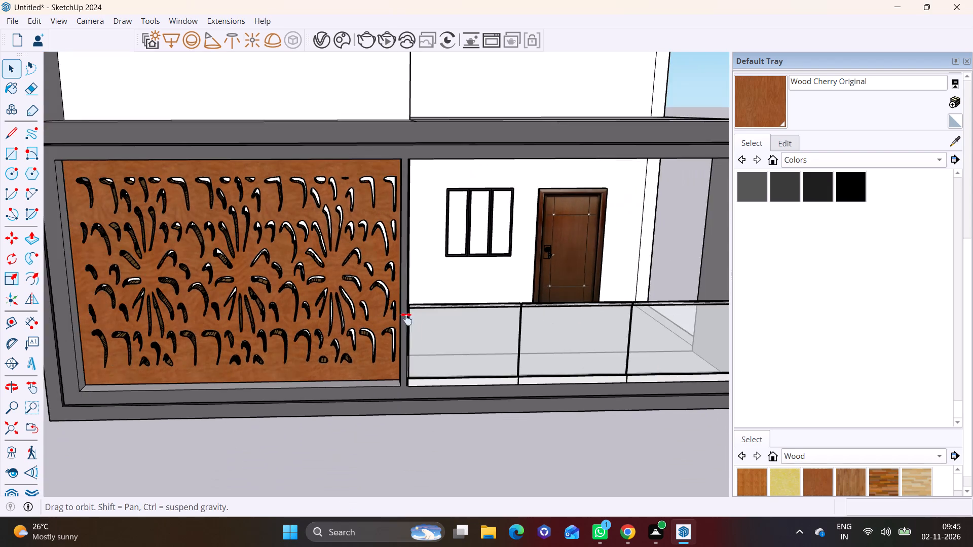
shift+middle_drag(406, 319, 460, 294)
middle_drag(453, 312, 432, 237)
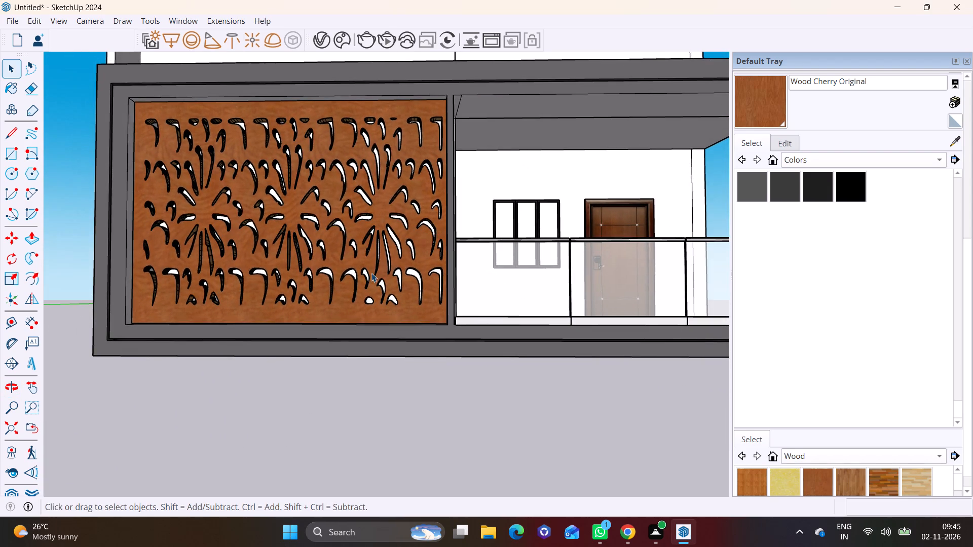
scroll(369, 275, down, 2)
key(space)
scroll(434, 166, up, 4)
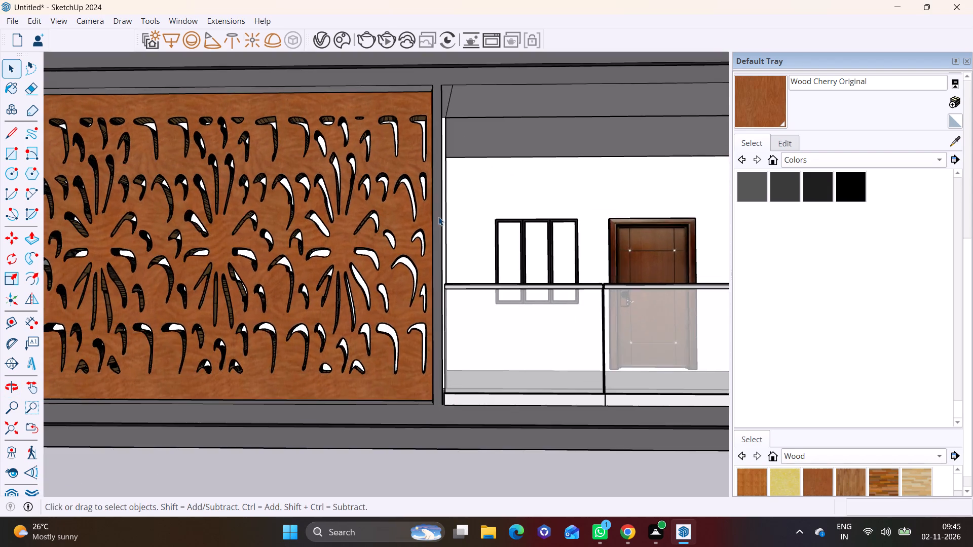
scroll(438, 217, up, 2)
middle_drag(380, 241, 276, 272)
scroll(424, 261, up, 4)
click(309, 244)
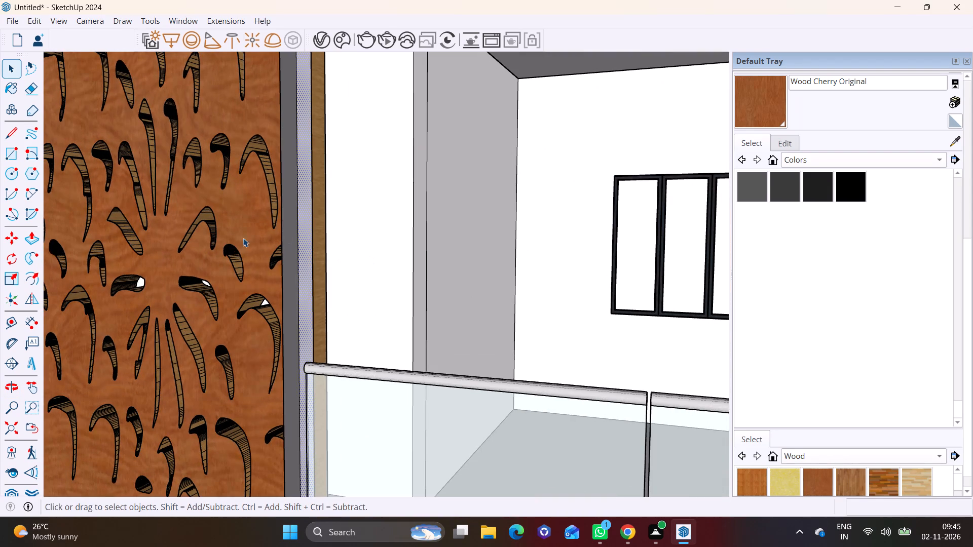
click(30, 242)
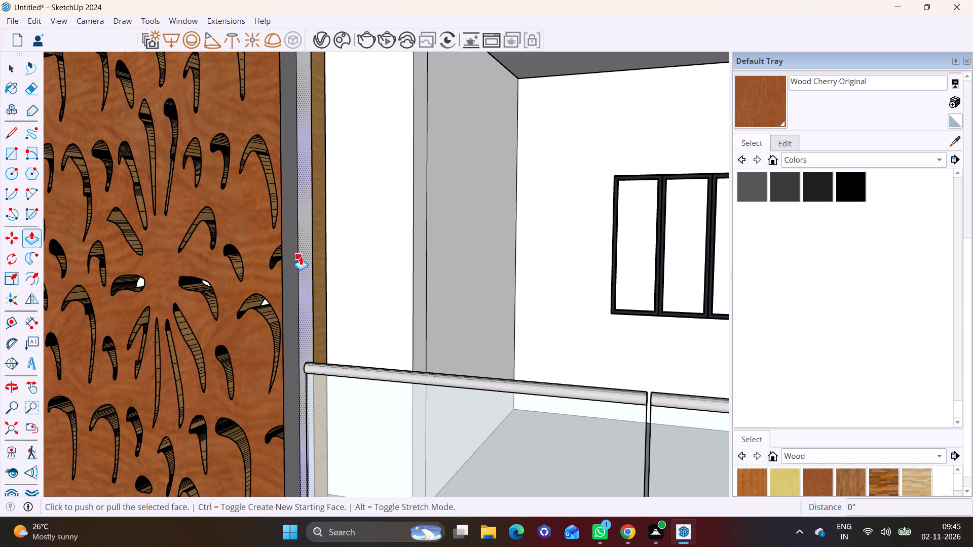
click(305, 244)
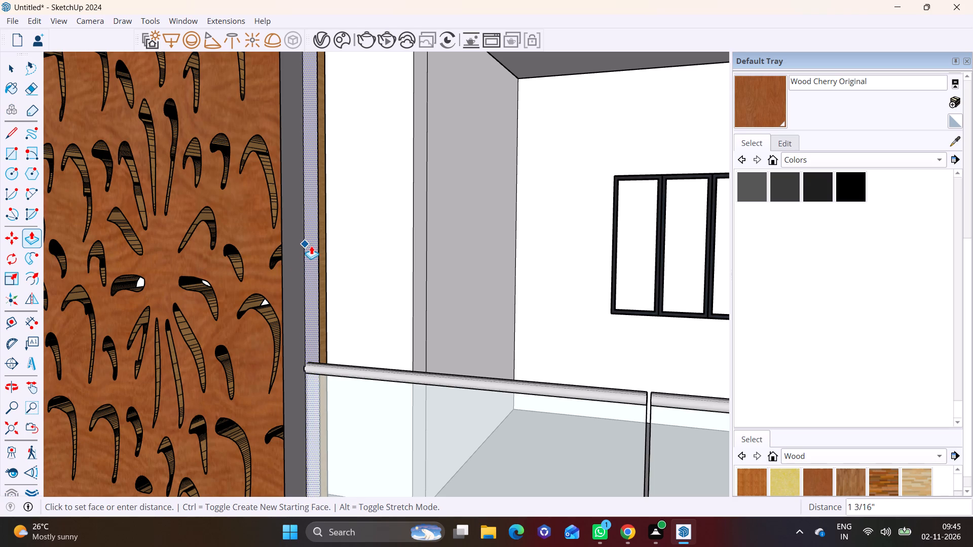
click(311, 246)
key(space)
scroll(328, 268, down, 13)
key(space)
click(228, 425)
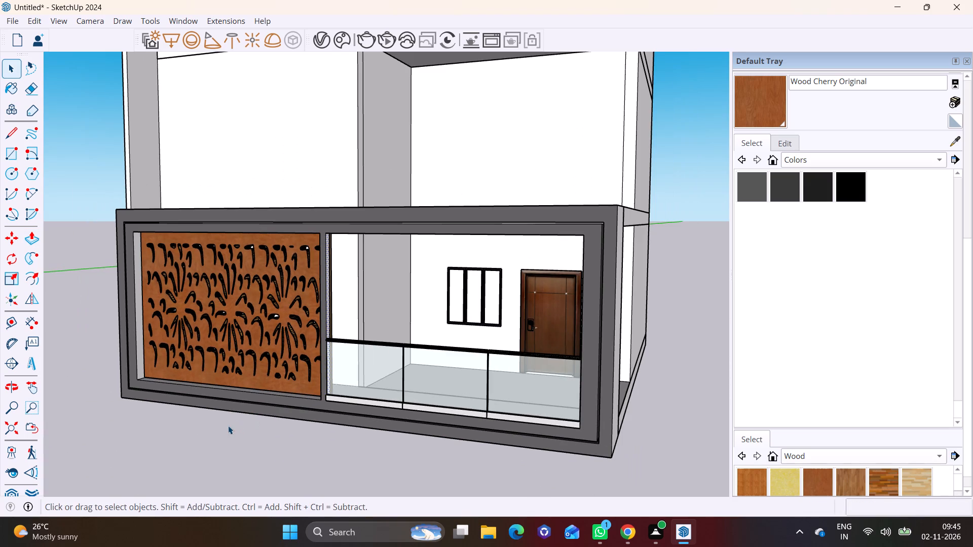
Push/Pull the post's balcony-side face about 2 13/16" further towards the balcony opening.
middle_drag(317, 398, 289, 383)
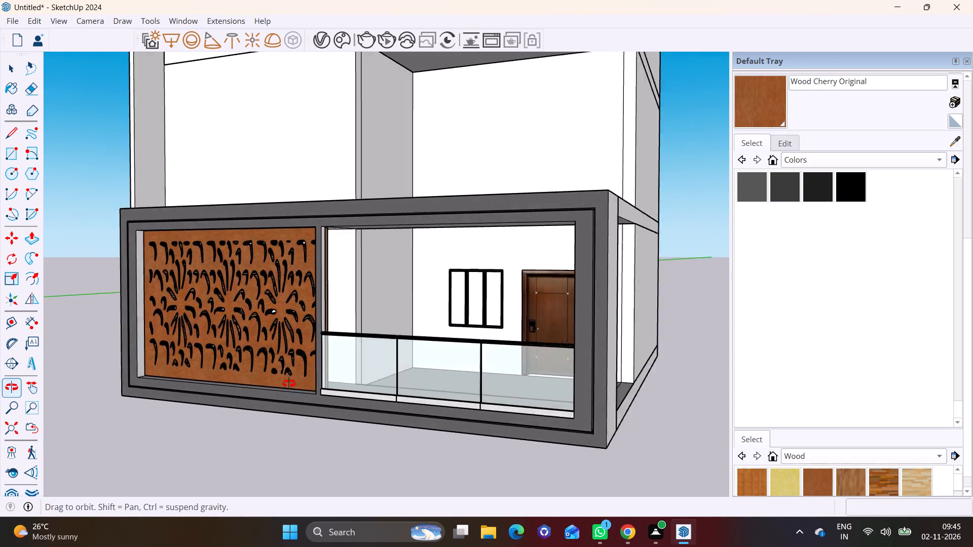
middle_drag(289, 383, 242, 383)
scroll(320, 341, up, 10)
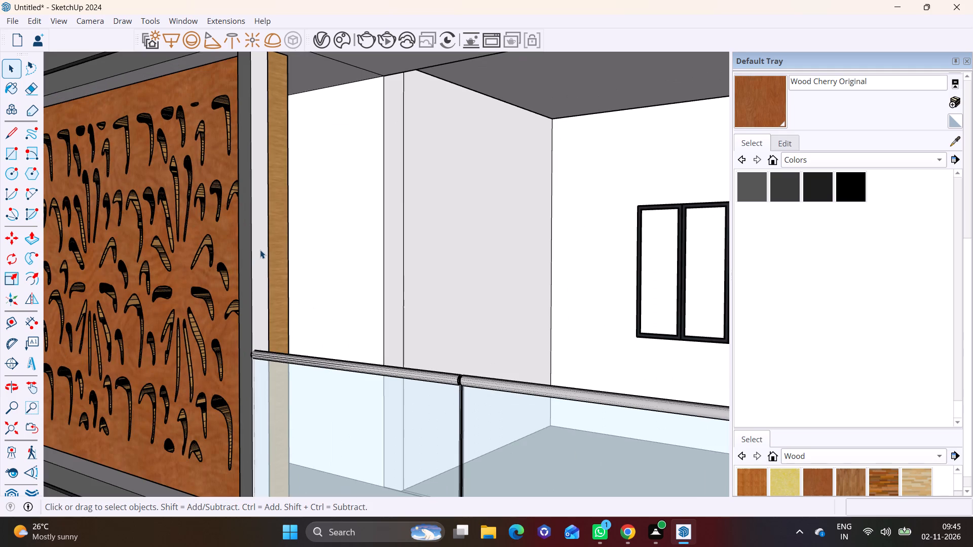
click(260, 249)
click(32, 234)
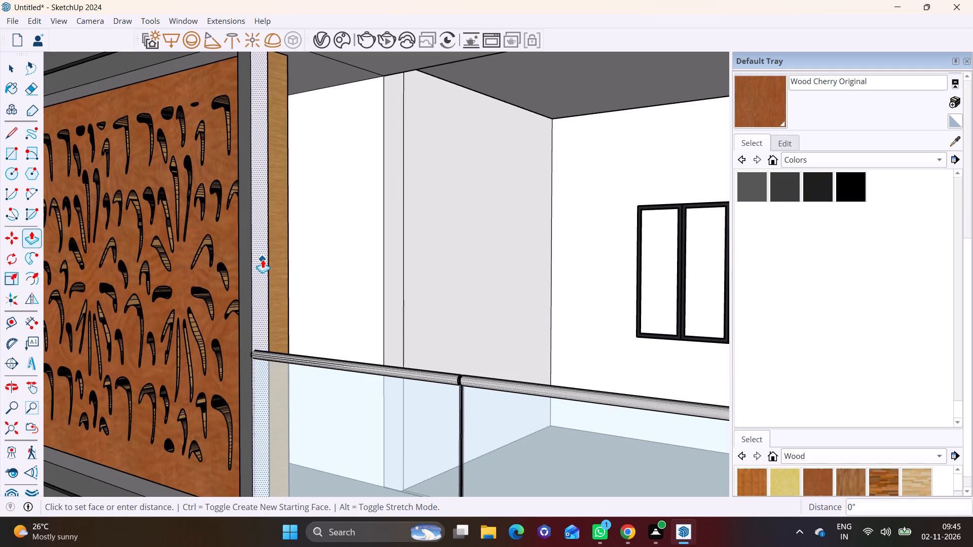
click(263, 259)
click(280, 276)
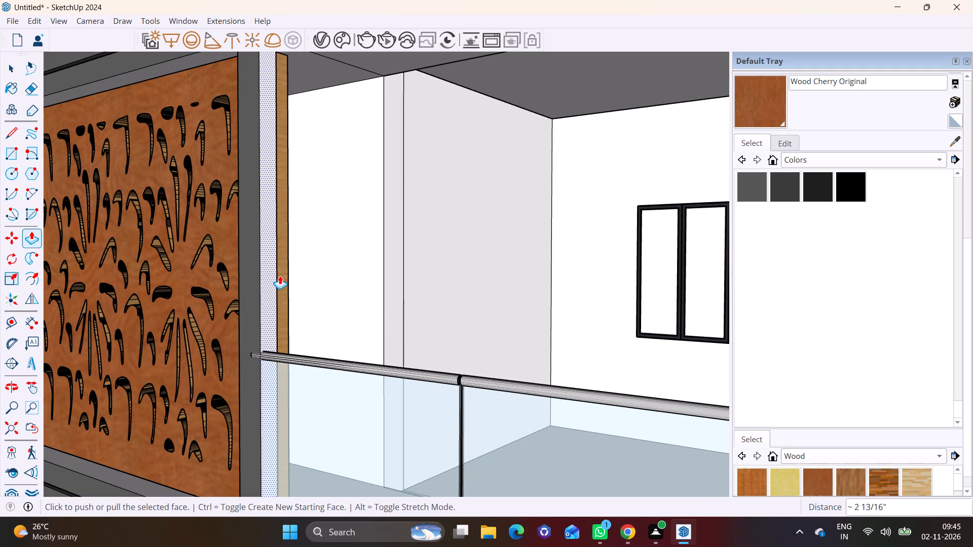
scroll(201, 350, down, 8)
key(space)
click(130, 454)
Move the glass railing sideways by about 3 9/16" so its end meets the widened post's balcony-side face.
middle_drag(438, 388, 567, 365)
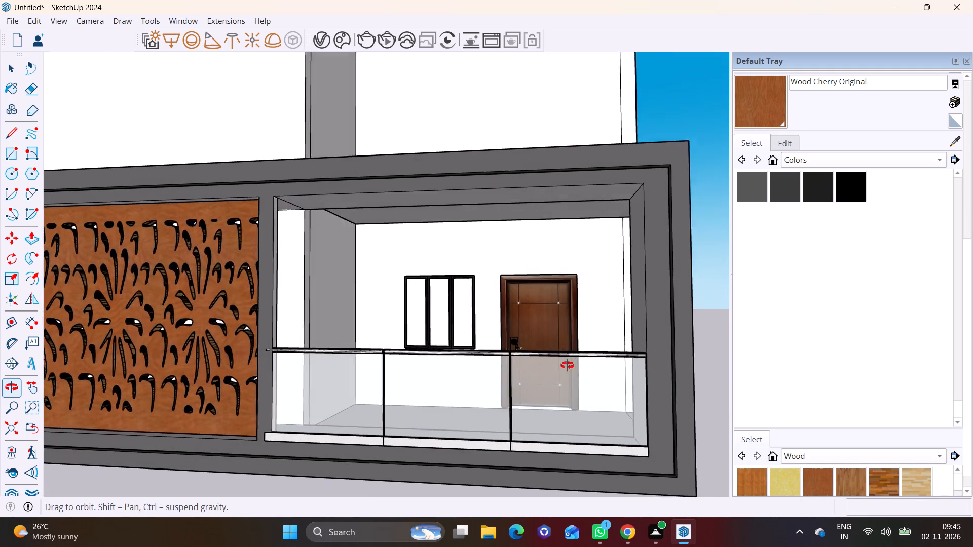
middle_drag(567, 365, 572, 365)
shift+middle_drag(472, 426, 504, 282)
middle_drag(519, 323, 382, 471)
scroll(303, 245, up, 8)
shift+middle_drag(282, 355, 360, 291)
click(353, 312)
key(m)
scroll(308, 364, up, 4)
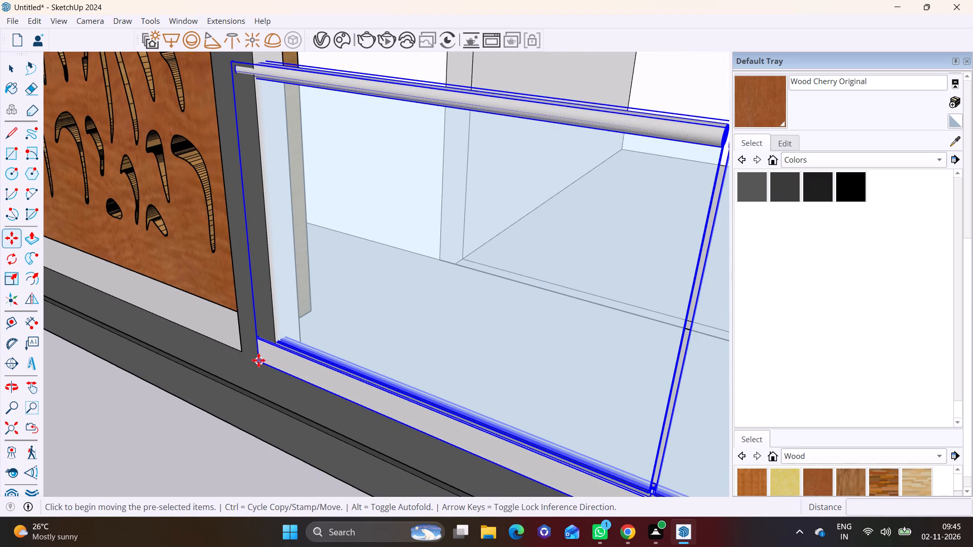
click(260, 359)
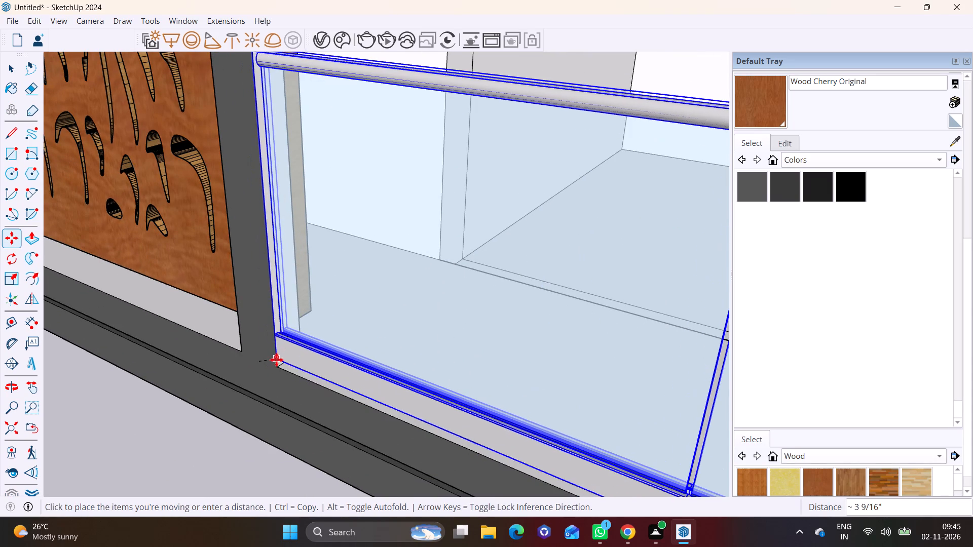
click(277, 359)
key(space)
click(134, 397)
scroll(233, 379, down, 4)
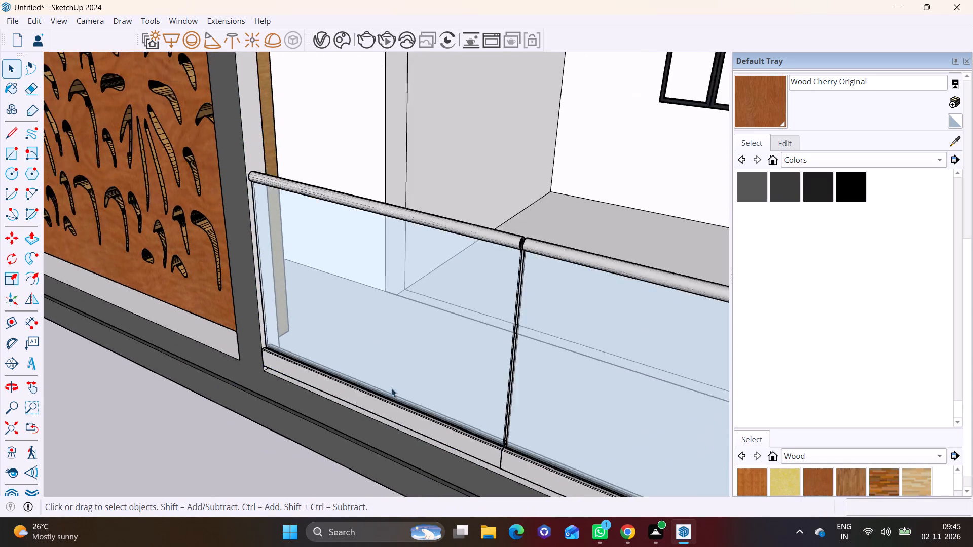
Move the glass railing to the post's front lower corner so its base sits flush with the dark frame's face.
middle_drag(401, 388, 527, 260)
scroll(351, 305, up, 4)
click(352, 305)
scroll(352, 302, up, 5)
key(m)
click(287, 331)
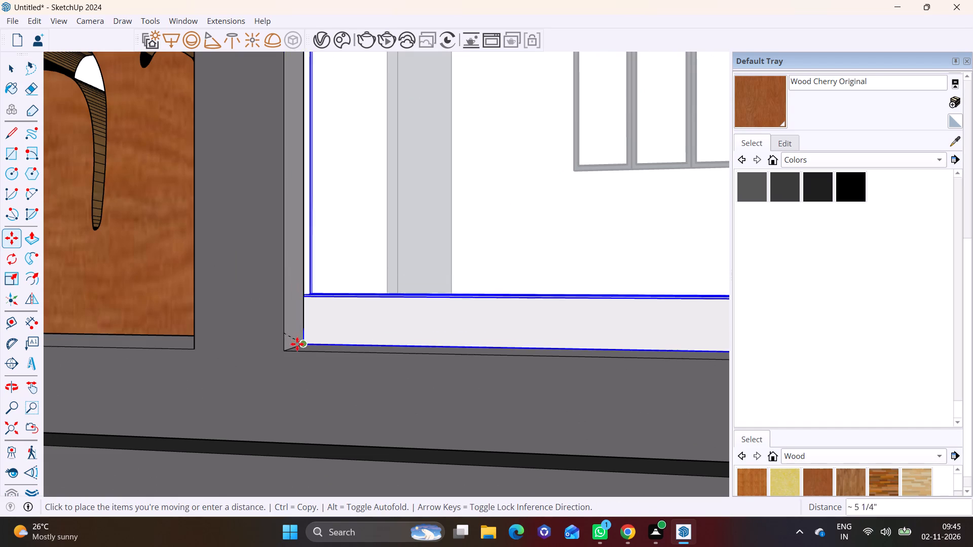
click(291, 348)
key(space)
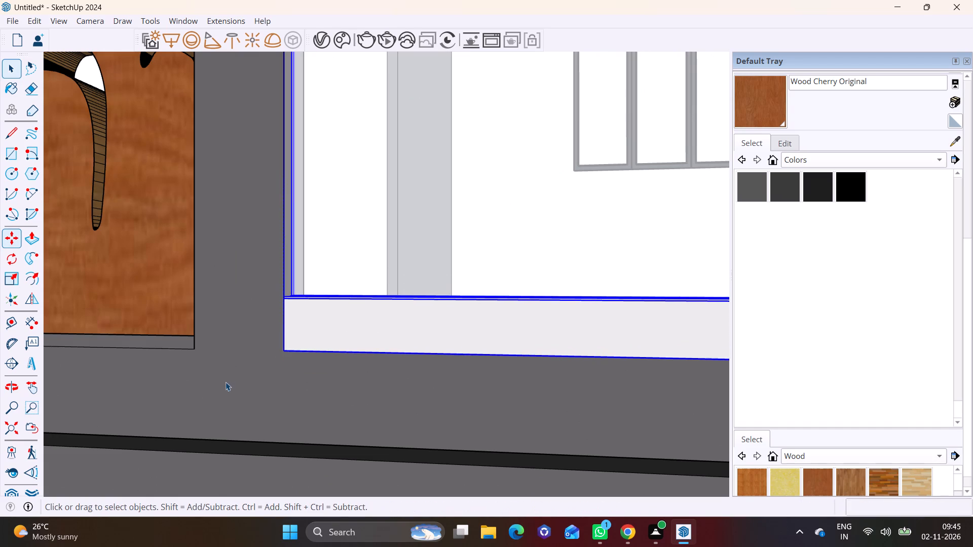
click(226, 383)
scroll(230, 379, down, 20)
scroll(230, 379, down, 3)
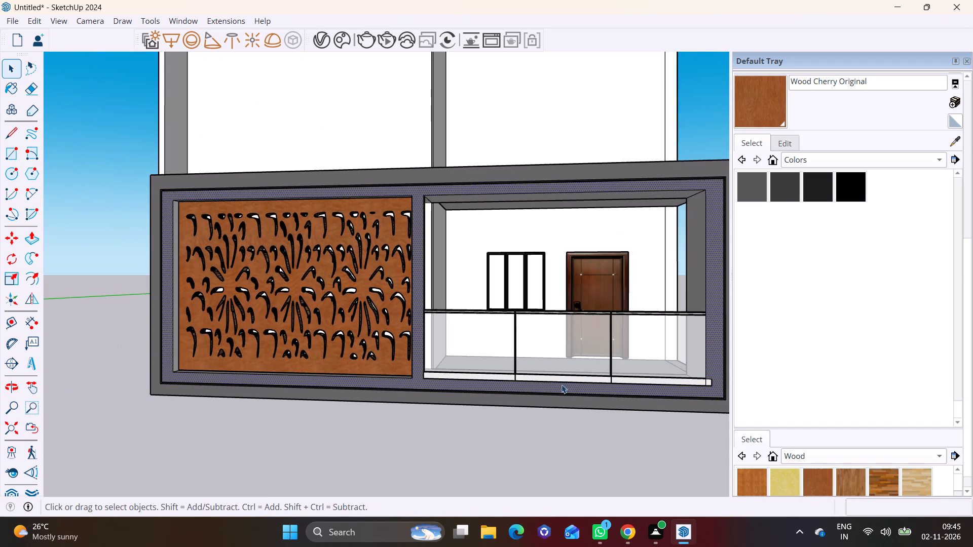
Scale the glass railing's length to about 0.98 from its far end so it stops at the frame's inner edge.
shift+middle_drag(563, 384, 319, 341)
scroll(415, 293, up, 5)
click(432, 307)
middle_drag(435, 308, 385, 307)
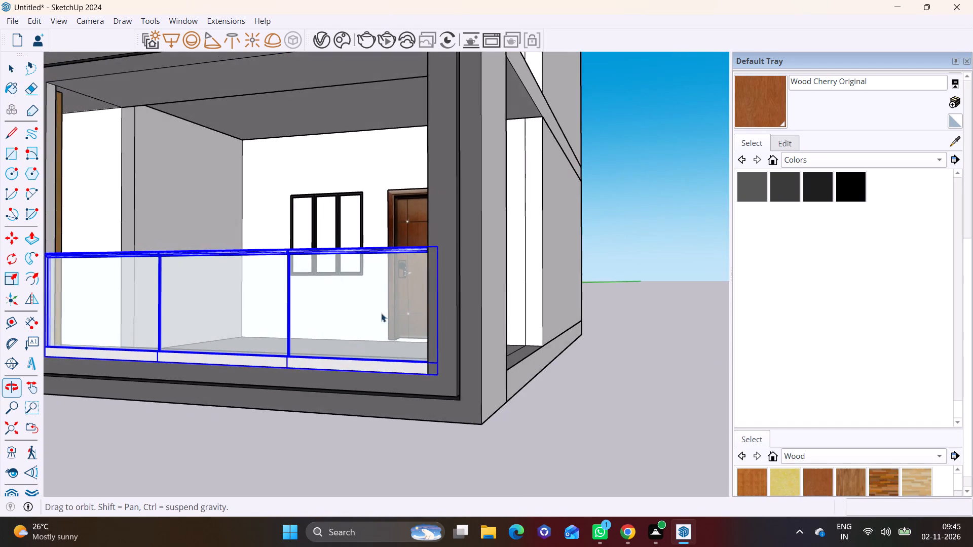
scroll(393, 312, up, 4)
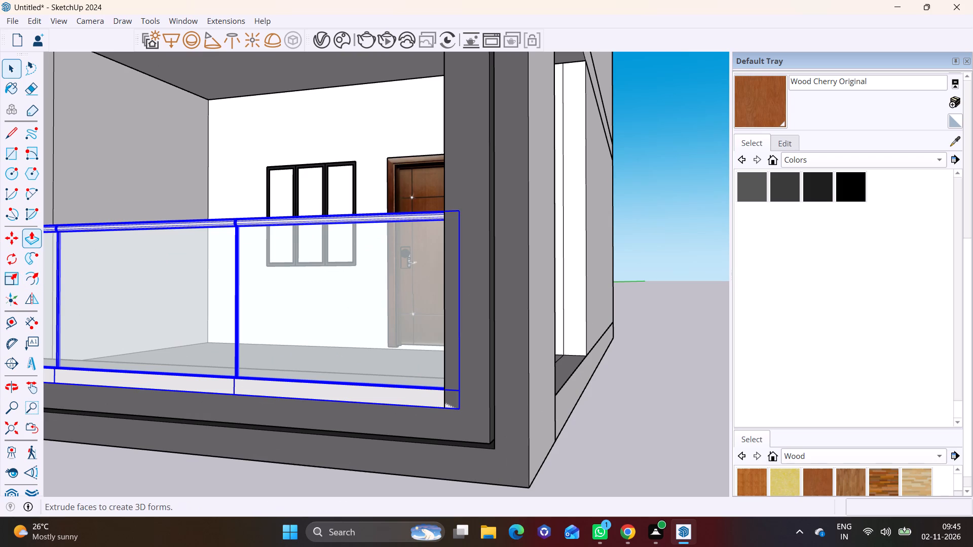
click(14, 277)
scroll(439, 327, up, 3)
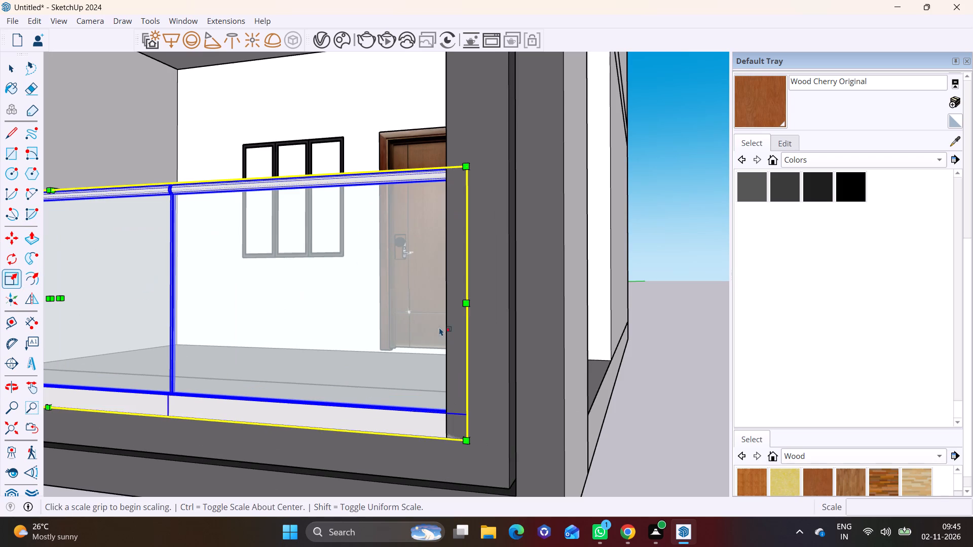
click(470, 303)
click(445, 302)
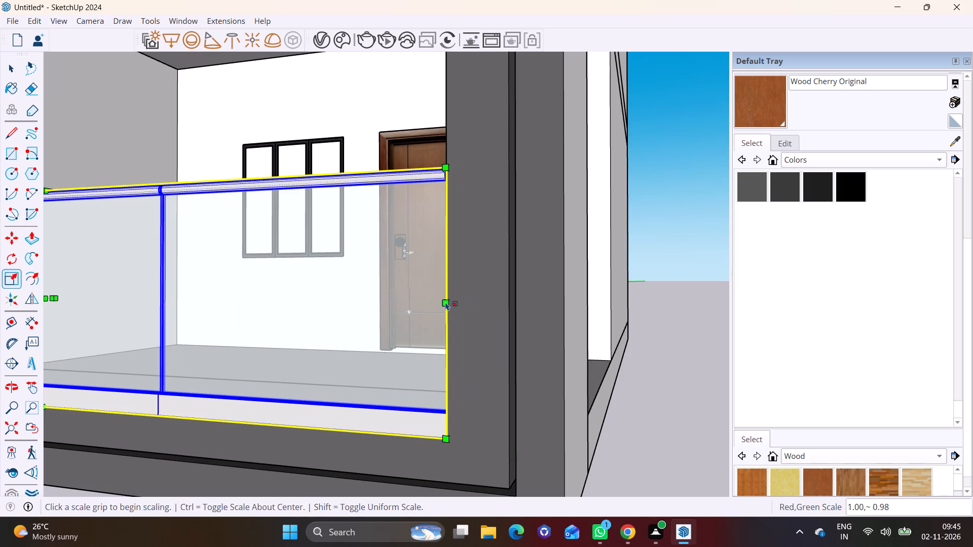
key(space)
click(663, 386)
scroll(662, 386, down, 8)
Sample the frame's dark grey Color M06 and paint the four inner reveal faces around the CNC panel with it.
middle_drag(463, 383, 537, 388)
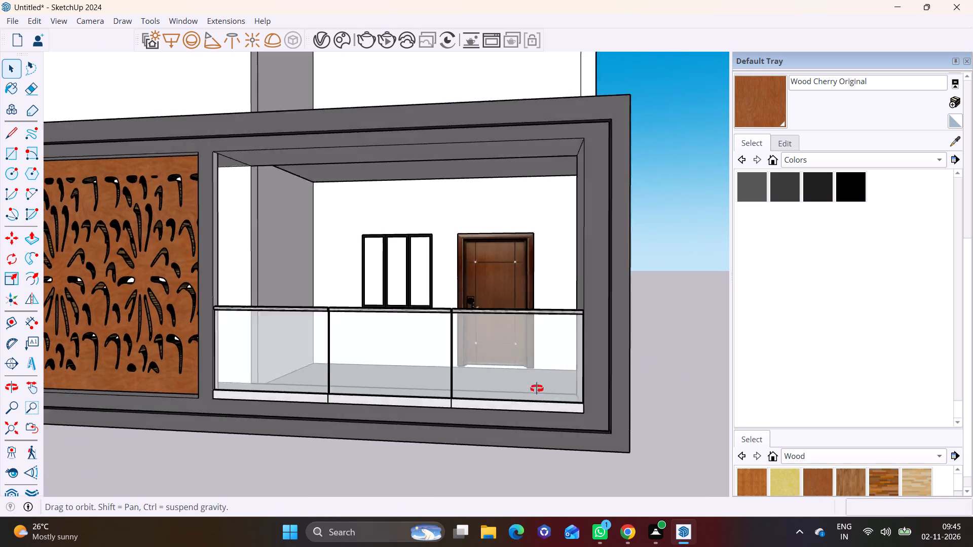
middle_drag(537, 388, 655, 376)
scroll(461, 364, down, 6)
middle_drag(441, 370, 566, 247)
scroll(421, 186, up, 7)
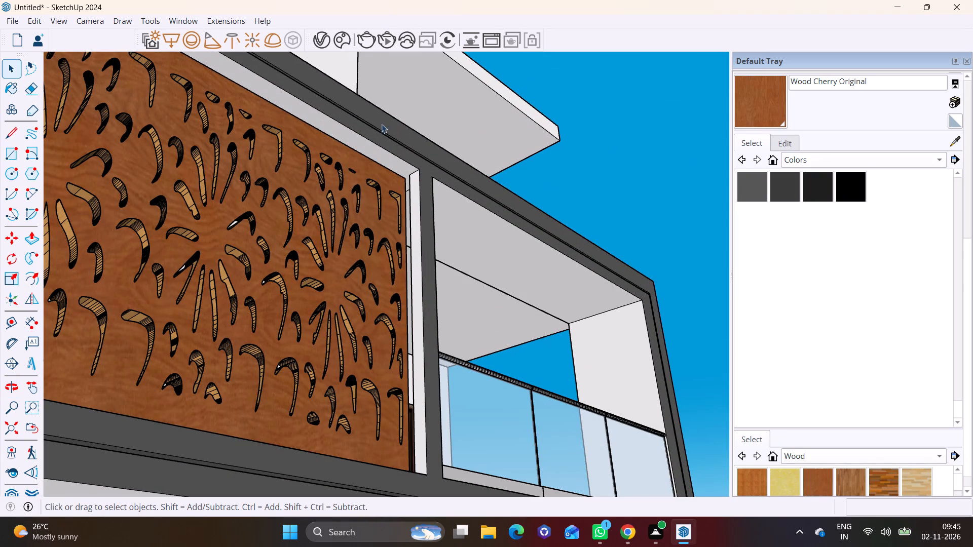
click(954, 144)
click(409, 131)
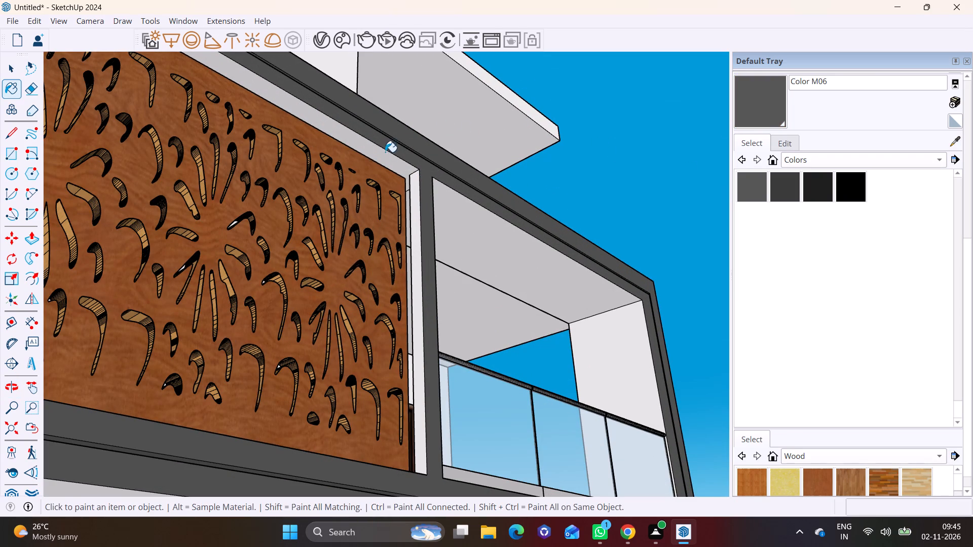
click(384, 153)
click(415, 197)
middle_drag(420, 200, 233, 368)
shift+middle_drag(248, 327, 589, 264)
middle_drag(410, 308, 195, 316)
scroll(198, 285, up, 4)
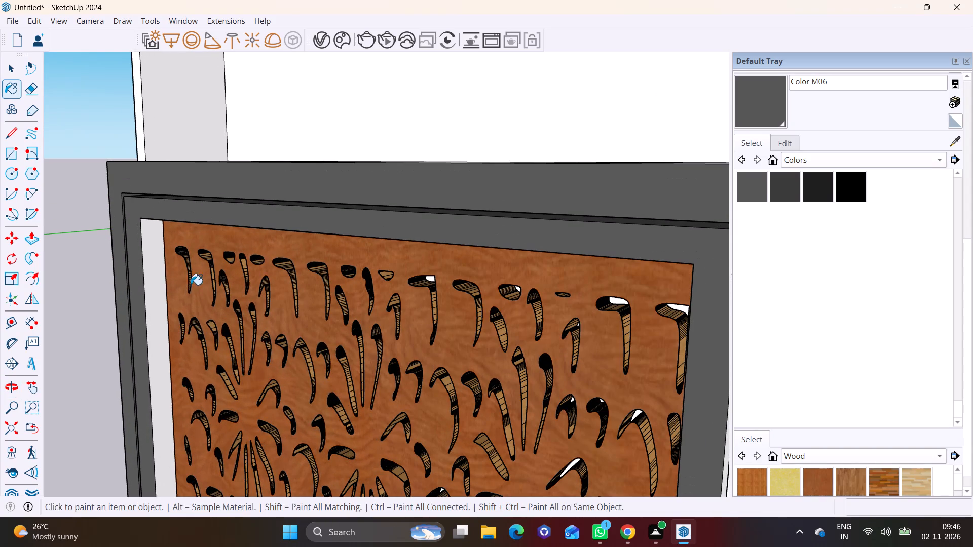
click(162, 288)
scroll(179, 298, down, 3)
shift+middle_drag(259, 357, 301, 123)
middle_drag(346, 333, 319, 386)
scroll(340, 339, up, 3)
click(344, 323)
key(space)
click(226, 397)
Choose white Color M00 from the Colors collection and paint the faces of the frame's bottom groove.
scroll(239, 390, down, 4)
middle_drag(355, 377, 414, 367)
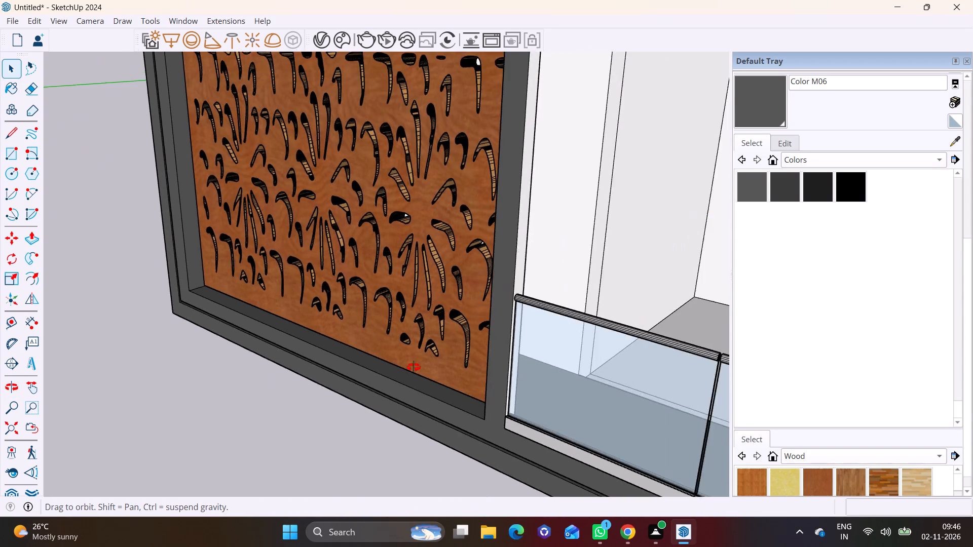
middle_drag(414, 367, 572, 271)
scroll(383, 316, up, 12)
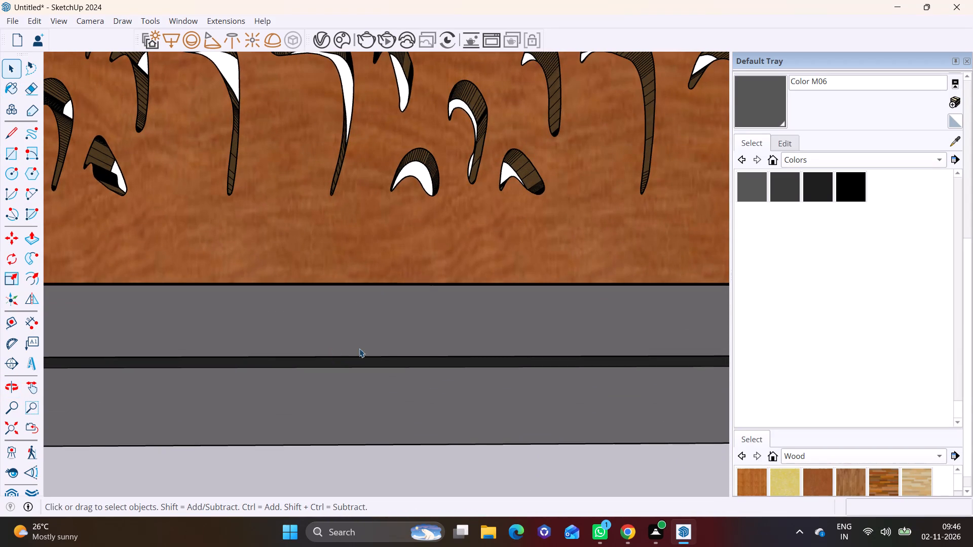
scroll(762, 425, down, 4)
click(804, 451)
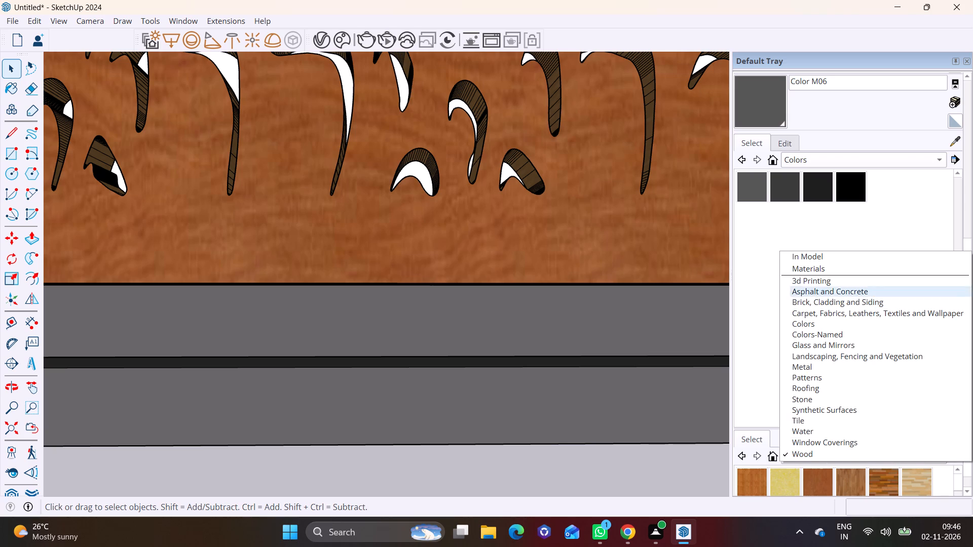
click(808, 323)
scroll(769, 478, down, 7)
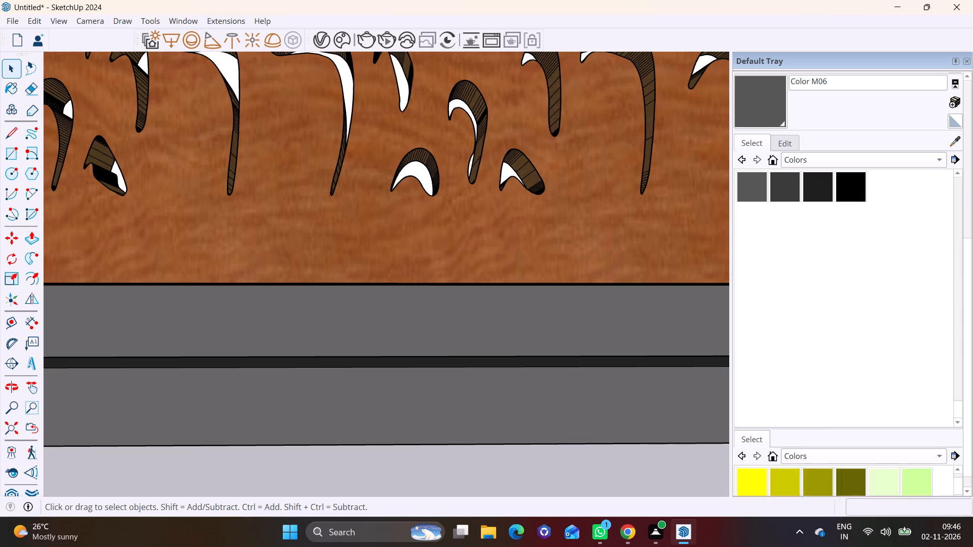
scroll(768, 485, down, 20)
scroll(768, 485, down, 5)
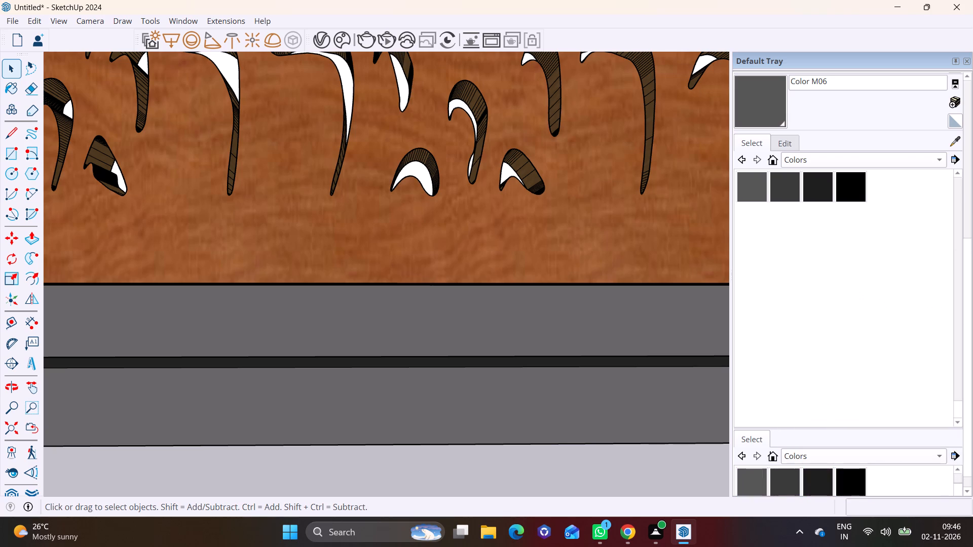
scroll(768, 477, up, 1)
click(758, 474)
middle_drag(429, 370, 423, 357)
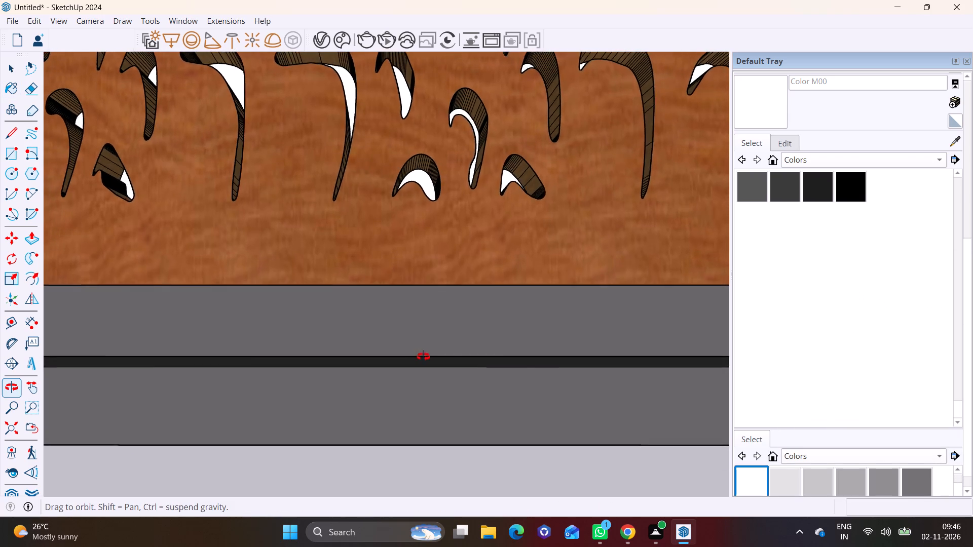
middle_drag(423, 357, 436, 322)
scroll(437, 350, up, 3)
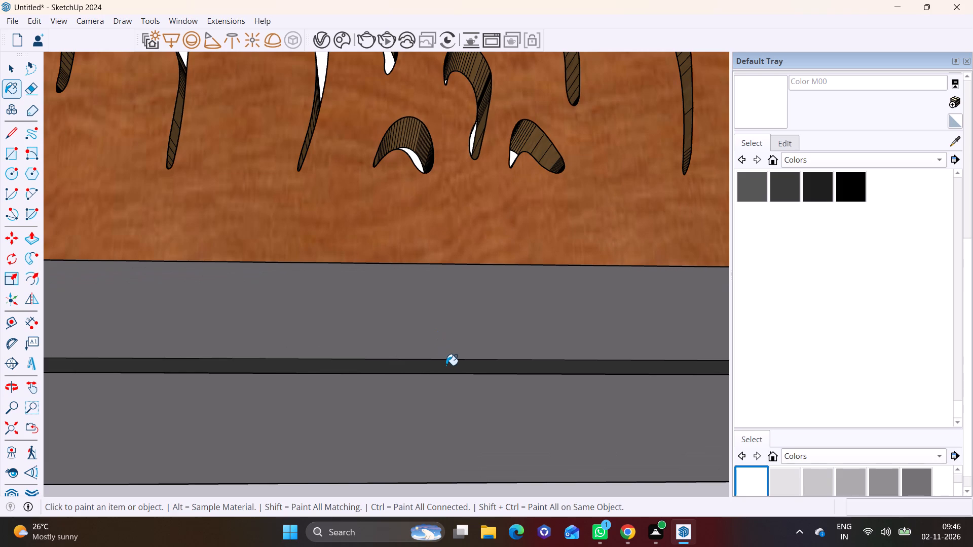
click(446, 365)
middle_drag(454, 366, 444, 477)
click(464, 402)
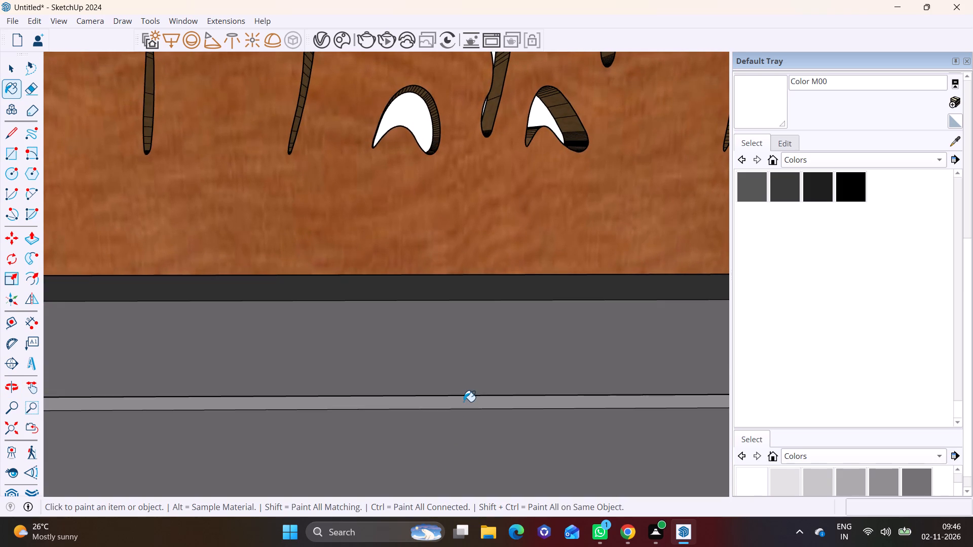
Paint both faces of the vertical frame groove beside the CNC panel's outer edge with Color M00.
scroll(465, 405, down, 17)
scroll(203, 335, up, 6)
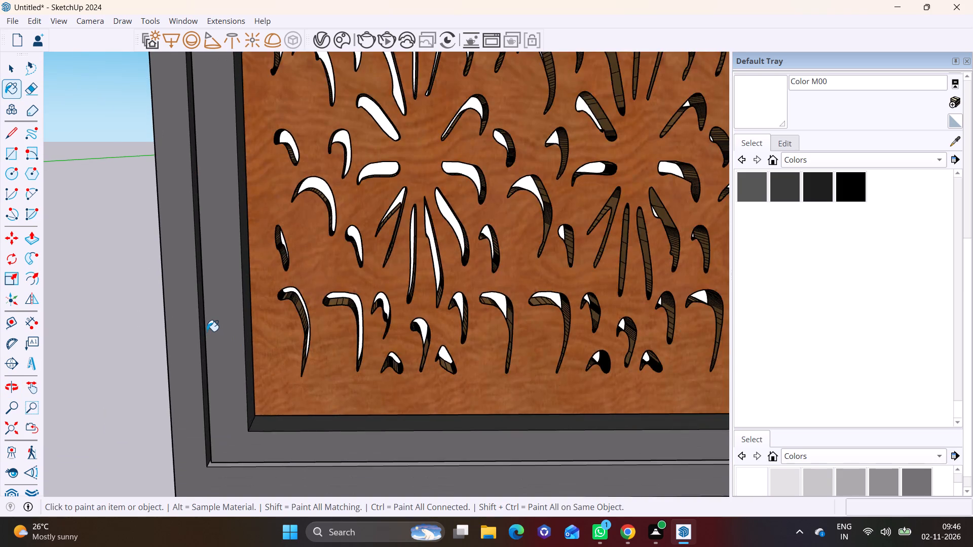
scroll(207, 331, up, 9)
click(193, 299)
middle_drag(205, 305, 338, 299)
click(513, 276)
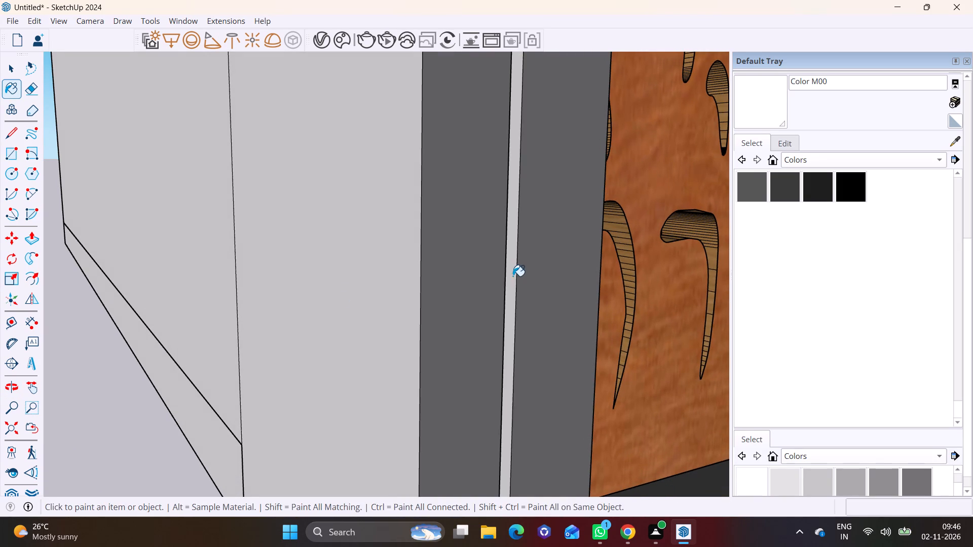
Paint the faces of the frame's top groove with Color M00.
scroll(513, 276, down, 13)
shift+middle_drag(549, 224, 405, 534)
scroll(422, 166, up, 2)
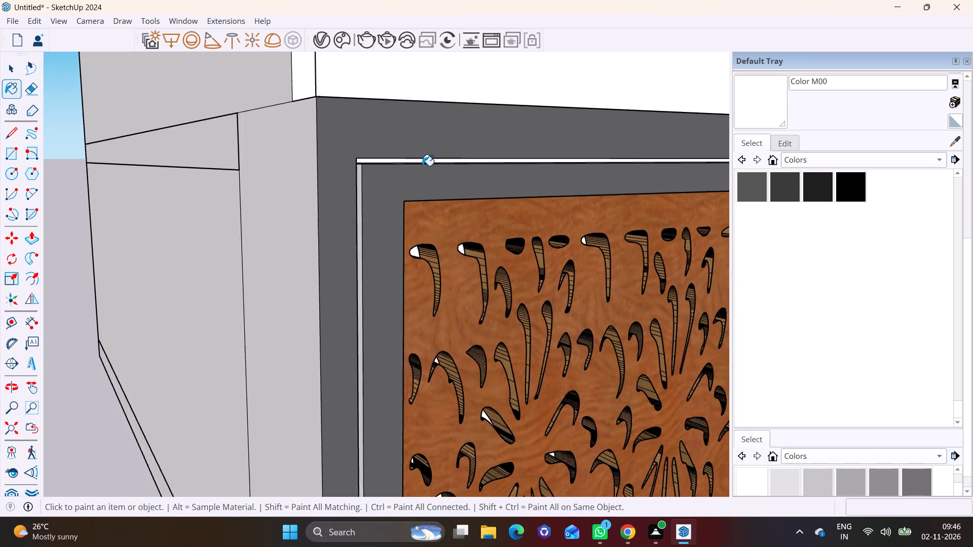
scroll(422, 166, up, 7)
middle_drag(403, 173, 367, 207)
click(359, 205)
scroll(363, 205, down, 4)
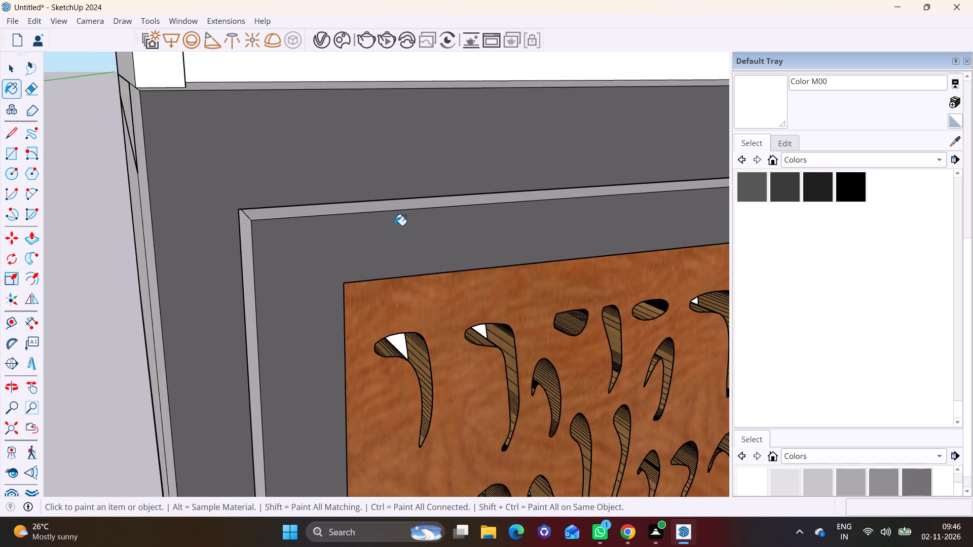
scroll(395, 225, down, 5)
middle_drag(436, 248, 420, 139)
click(411, 152)
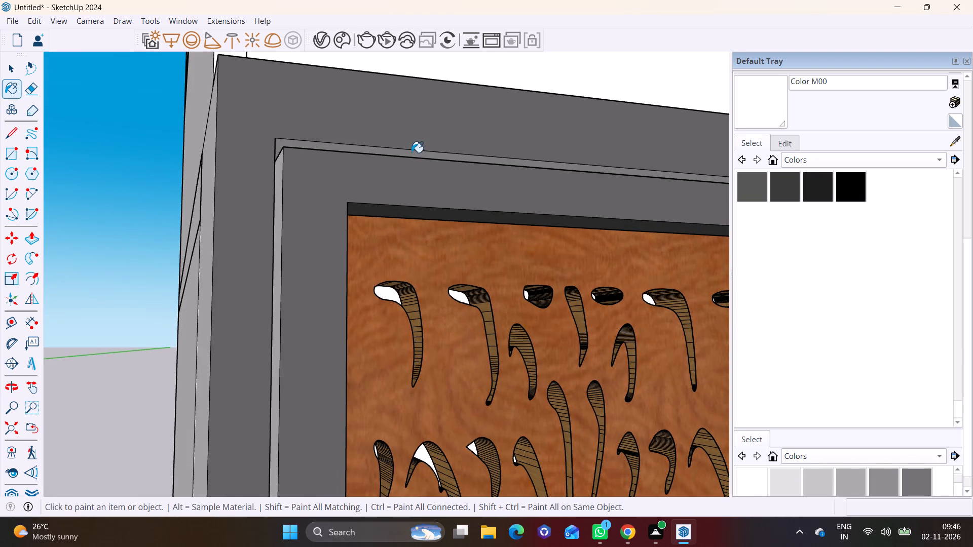
Paint both faces of the vertical frame groove at the balcony end with Color M00.
scroll(454, 173, down, 7)
shift+middle_drag(567, 242, 73, 216)
shift+middle_drag(501, 303, 308, 275)
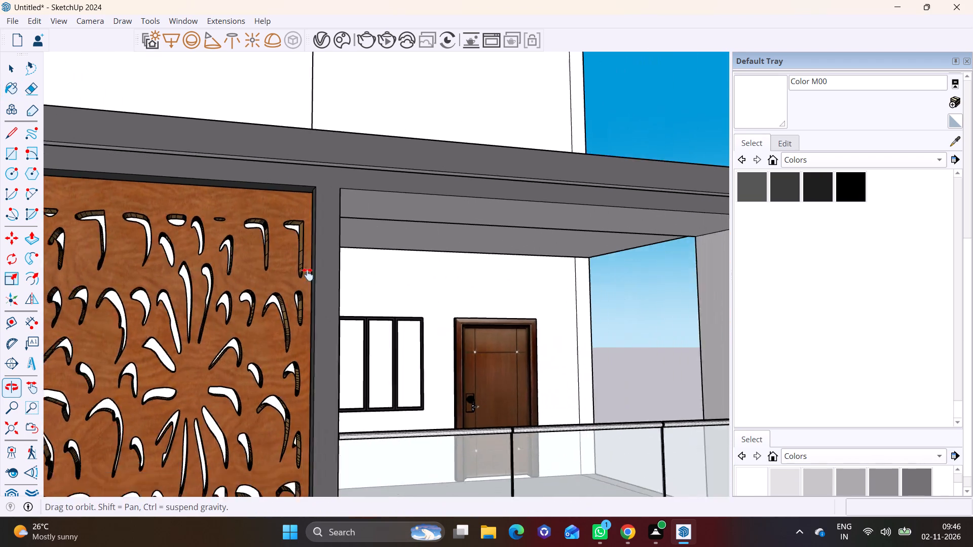
shift+middle_drag(308, 275, 174, 252)
scroll(586, 257, down, 3)
scroll(669, 285, up, 15)
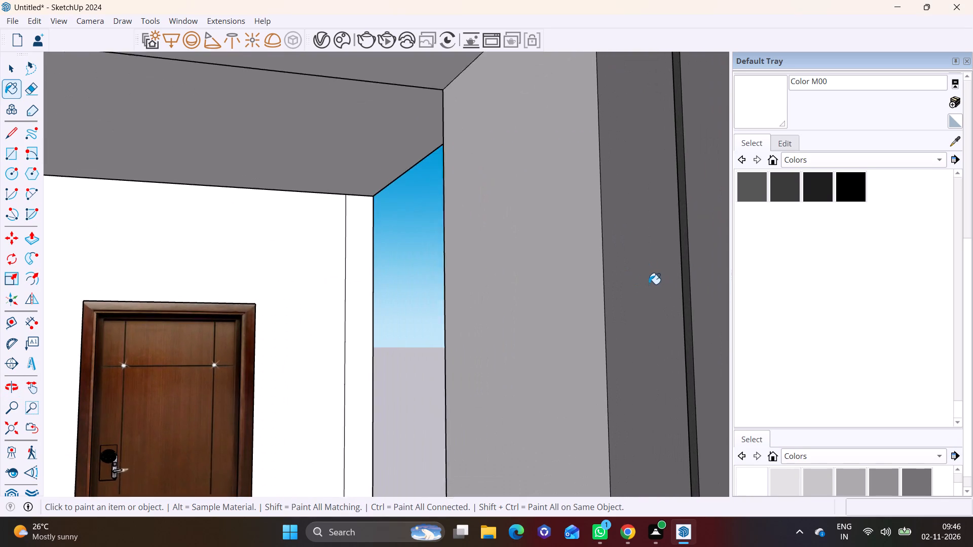
scroll(649, 284, up, 2)
click(687, 256)
middle_drag(688, 256, 472, 318)
scroll(342, 291, up, 4)
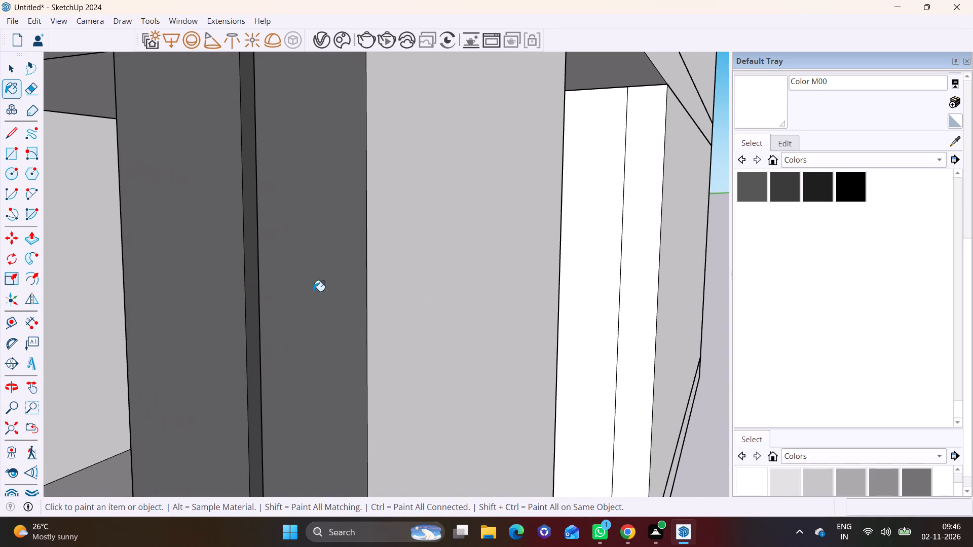
click(251, 288)
scroll(251, 298, down, 12)
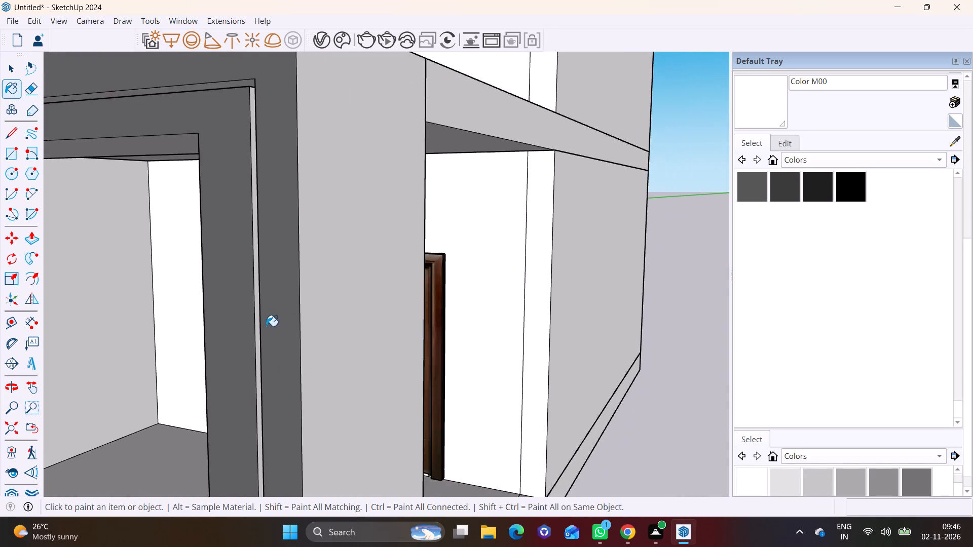
scroll(266, 326, down, 8)
scroll(245, 232, up, 10)
middle_drag(264, 224, 401, 172)
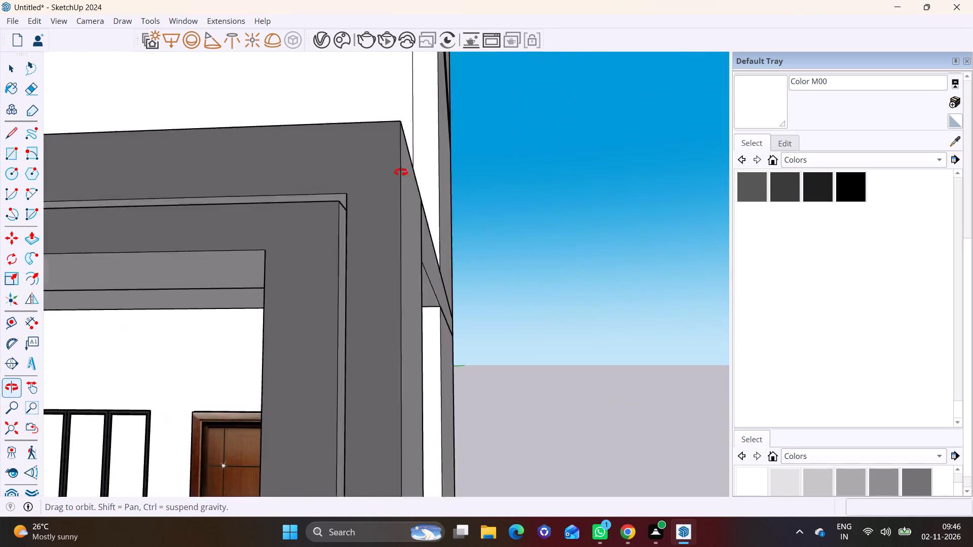
middle_drag(401, 172, 441, 252)
key(space)
click(533, 280)
Examine the painted frame with its panel and railing, and the open balcony floor on the storey above.
scroll(226, 339, down, 9)
shift+middle_drag(233, 322, 603, 257)
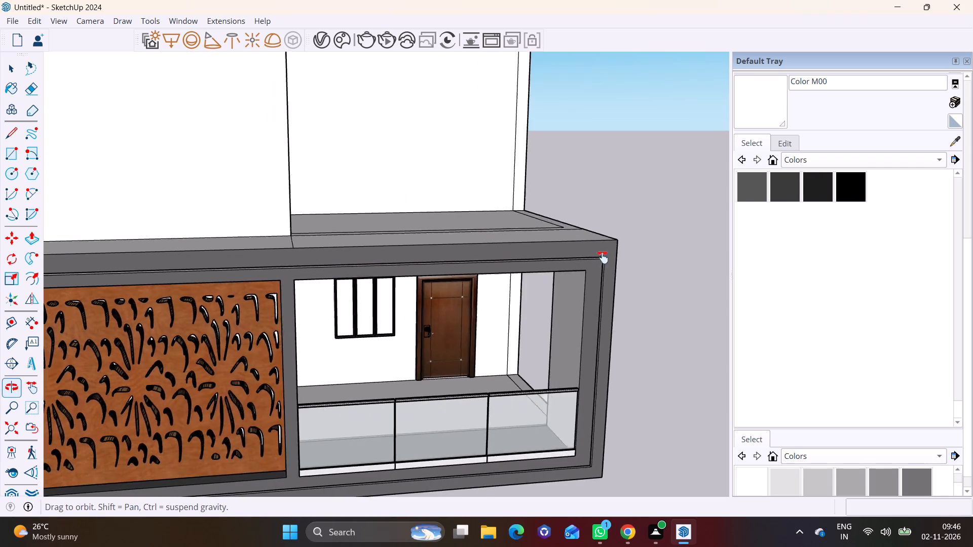
shift+middle_drag(603, 257, 620, 258)
middle_drag(503, 332, 471, 257)
scroll(324, 287, up, 2)
shift+middle_drag(443, 277, 506, 265)
scroll(475, 285, up, 1)
scroll(461, 305, down, 6)
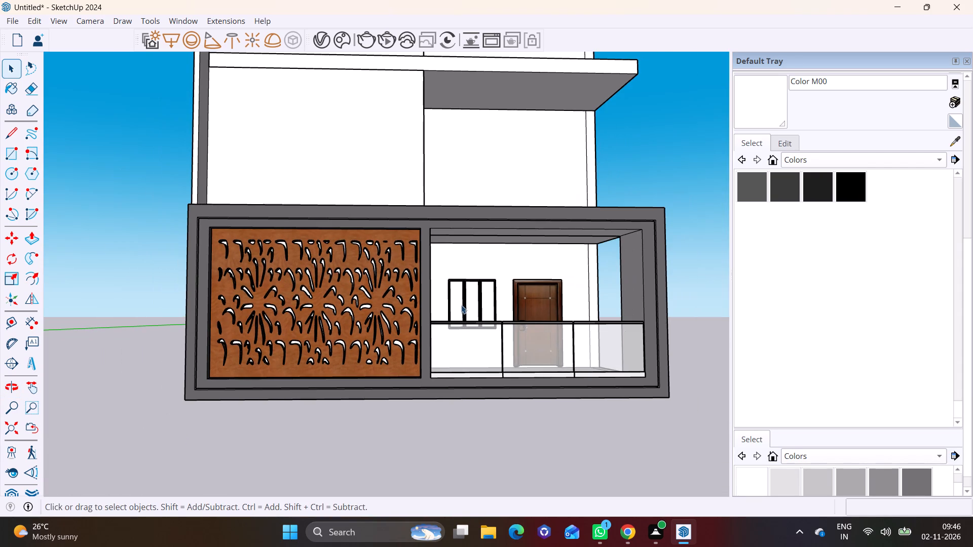
middle_drag(478, 255, 468, 288)
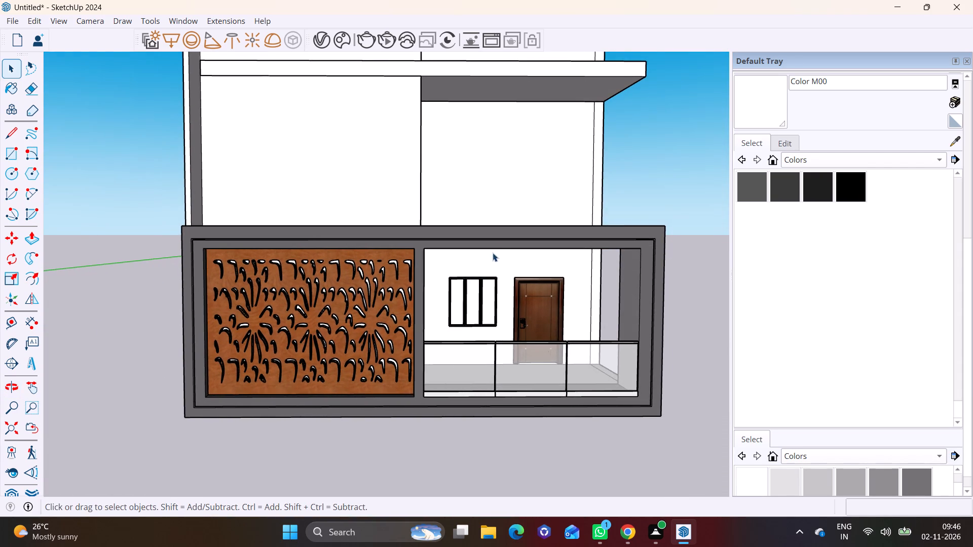
scroll(495, 245, up, 1)
middle_drag(475, 226, 441, 307)
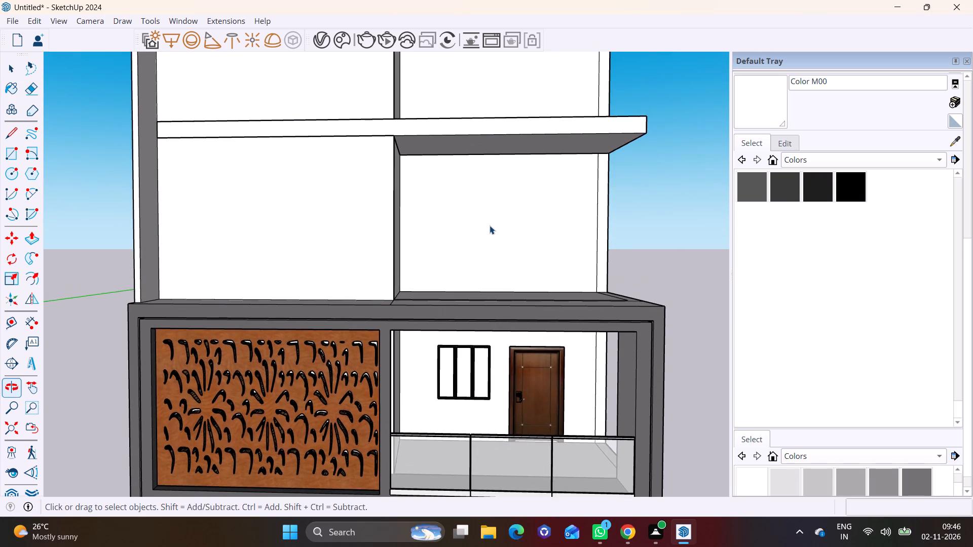
scroll(500, 226, up, 2)
middle_drag(512, 235, 414, 259)
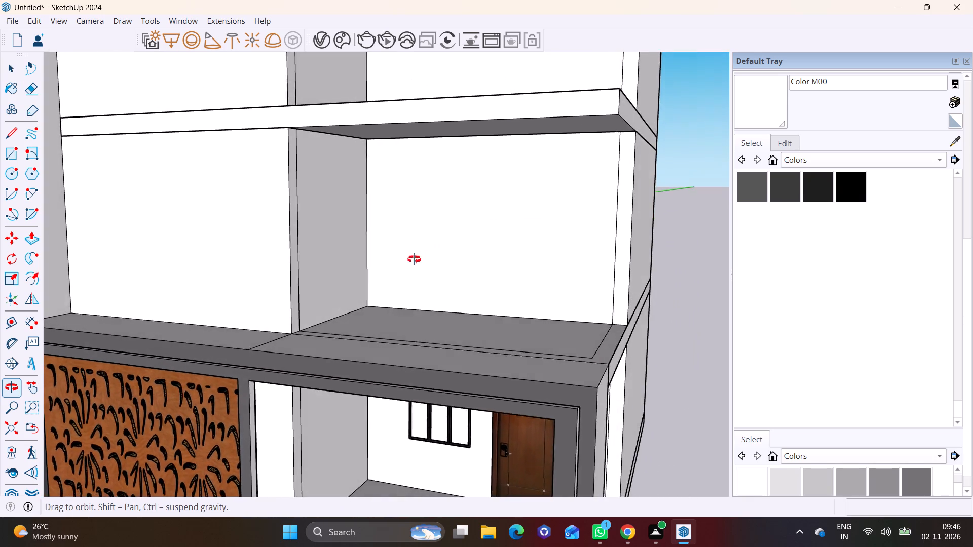
middle_drag(414, 259, 378, 317)
scroll(431, 350, up, 3)
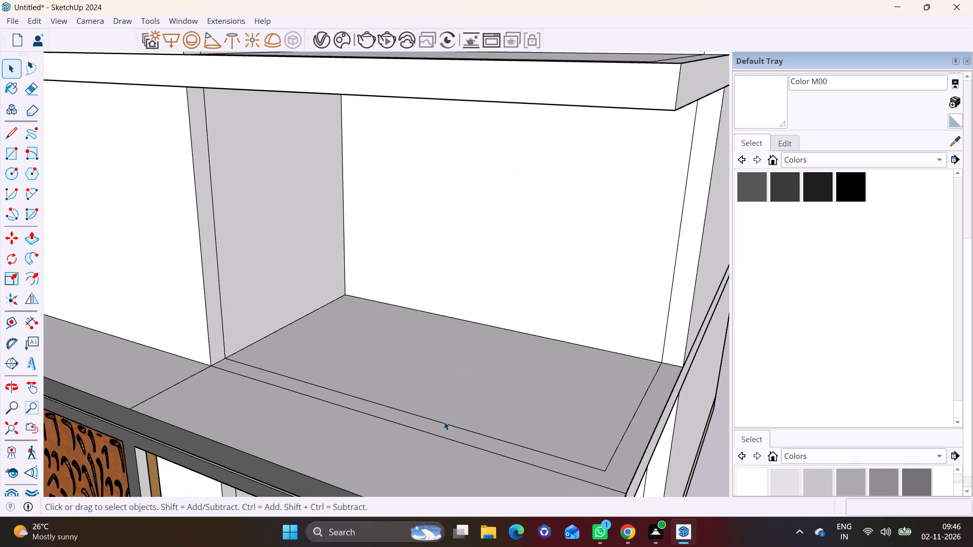
Erase the inset line and the parallel front line across the open balcony floor above the dark frame.
click(446, 422)
right_click(446, 422)
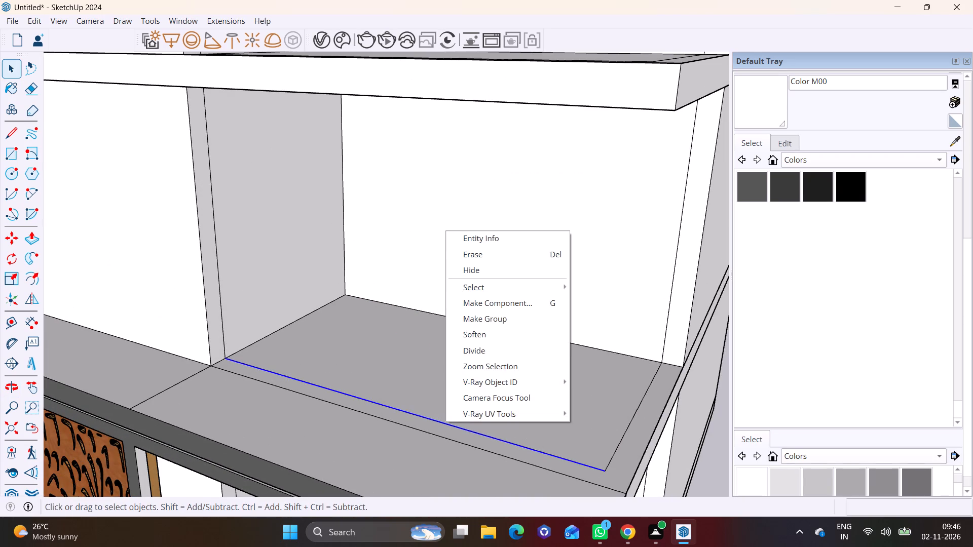
click(481, 254)
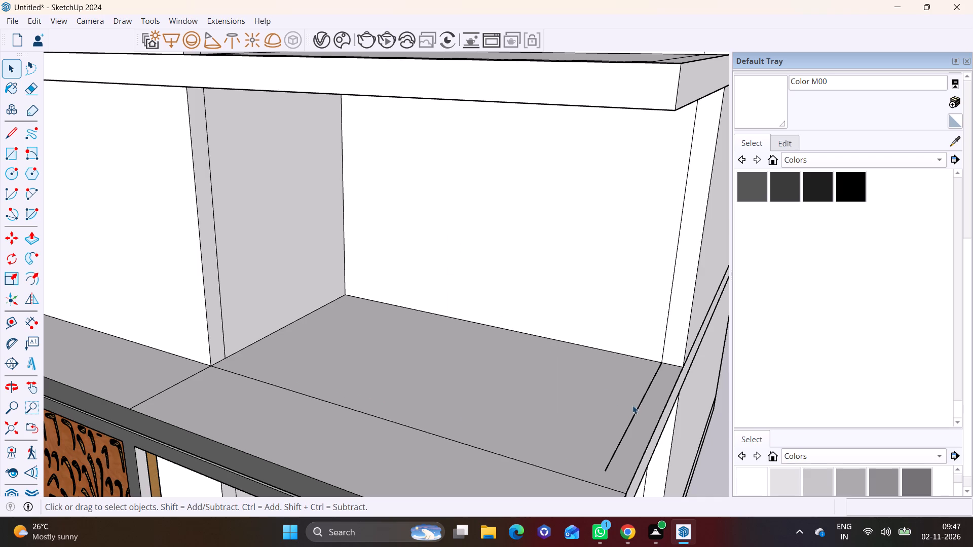
click(498, 454)
right_click(498, 454)
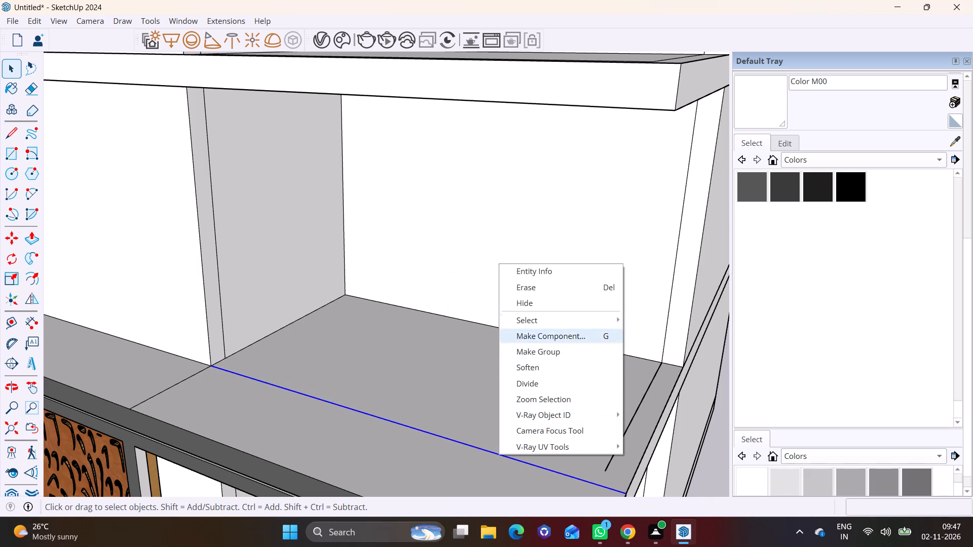
click(533, 289)
Push/pull the inner face of the tall vertical side fin about 5 1/16" inward to thicken the fin.
scroll(445, 383, down, 12)
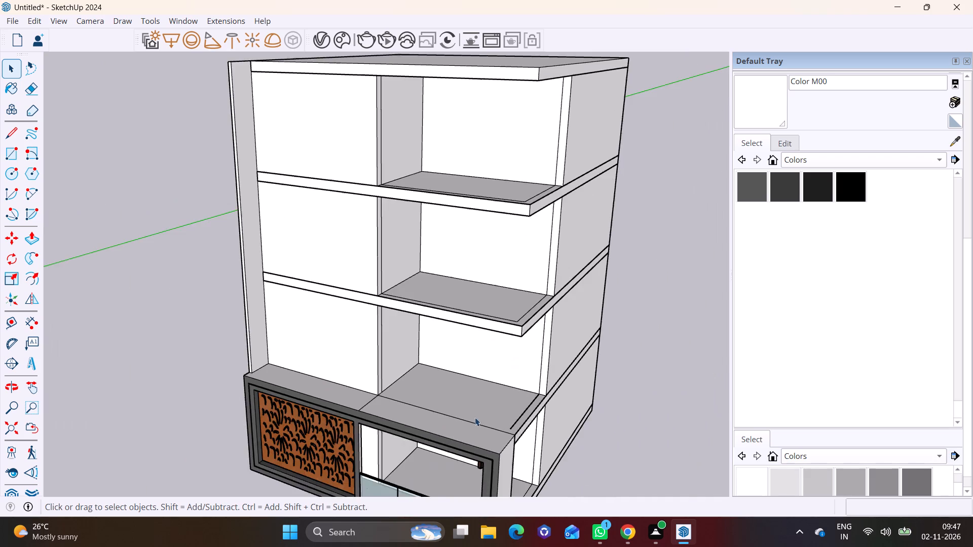
middle_drag(580, 357, 158, 337)
middle_drag(569, 378, 208, 359)
middle_drag(581, 370, 117, 398)
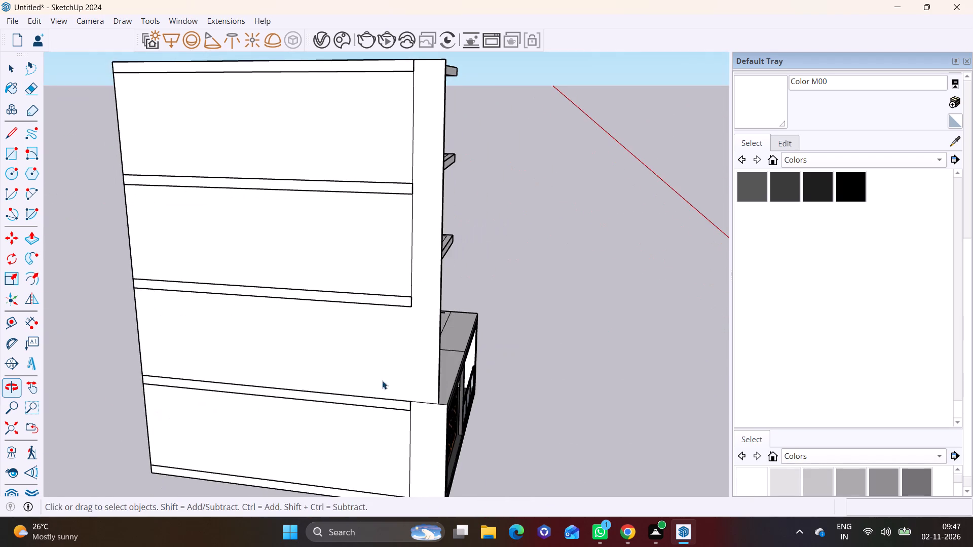
middle_drag(436, 379, 151, 353)
scroll(251, 315, up, 4)
shift+middle_drag(343, 316, 399, 315)
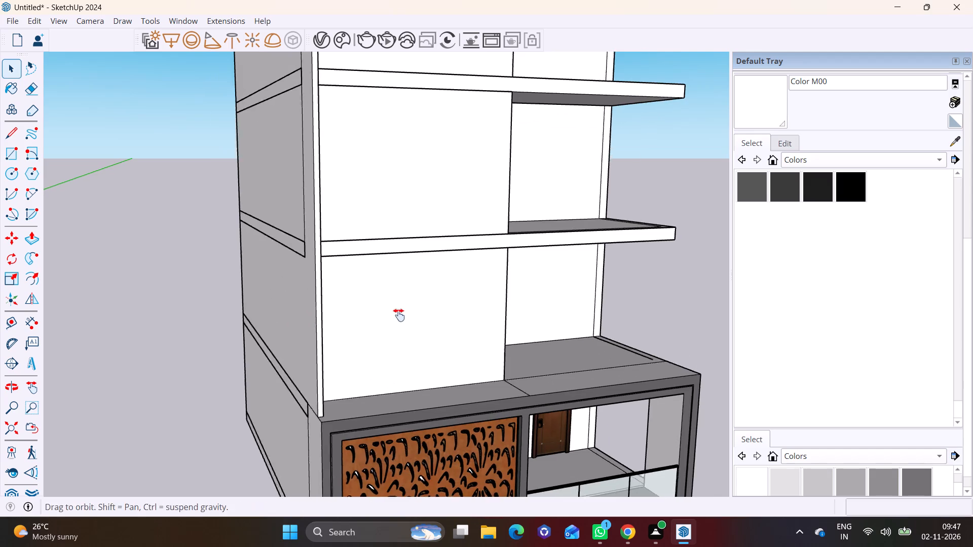
shift+middle_drag(399, 315, 468, 322)
middle_drag(489, 344, 301, 357)
scroll(250, 275, up, 4)
click(267, 271)
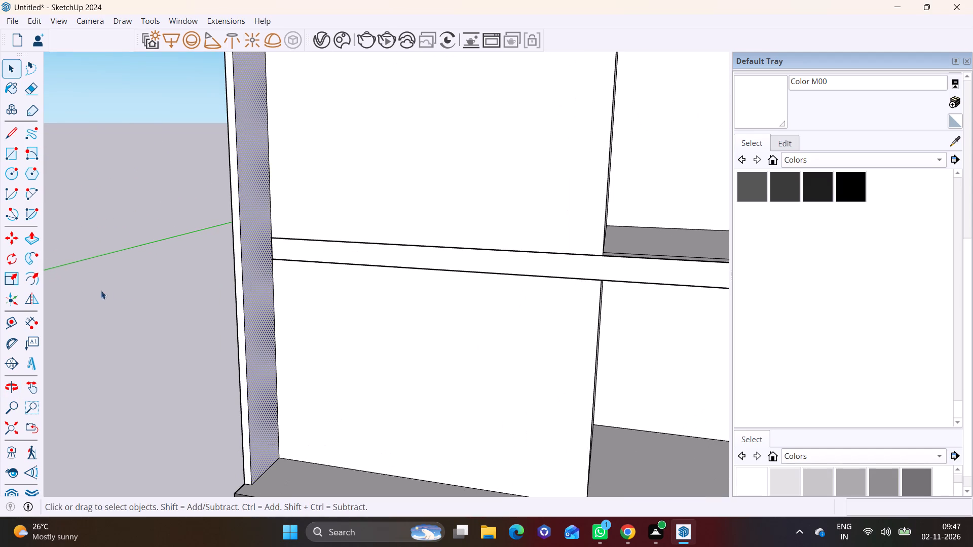
click(33, 239)
click(260, 346)
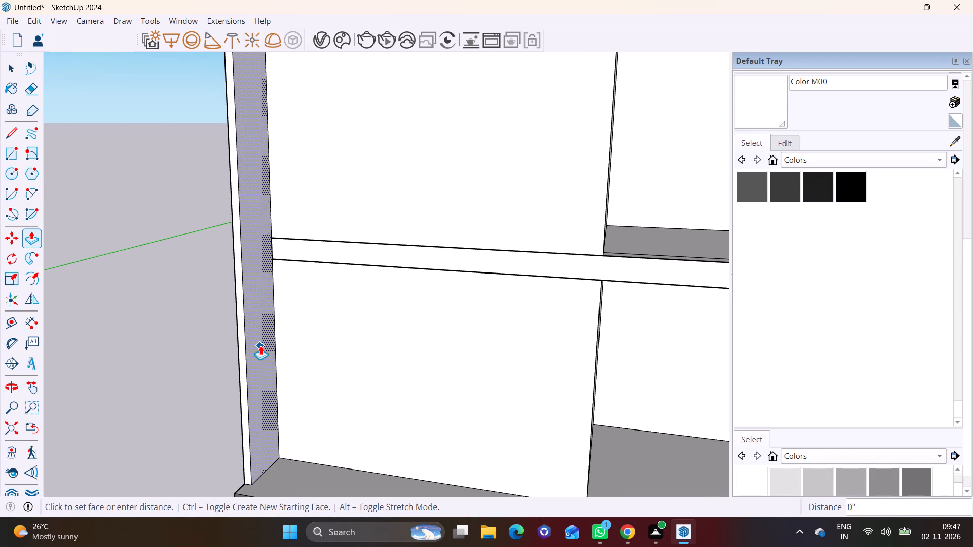
click(269, 349)
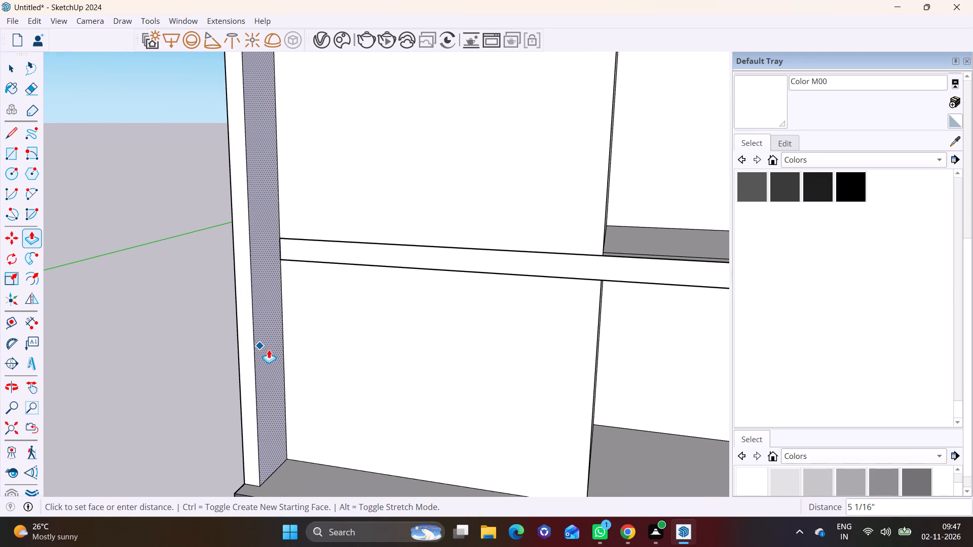
key(space)
click(189, 345)
Draw a line about 2' 9 3/4" long across the fin's inner face, level with the roof slab's underside.
scroll(194, 345, down, 12)
shift+middle_drag(349, 254, 348, 321)
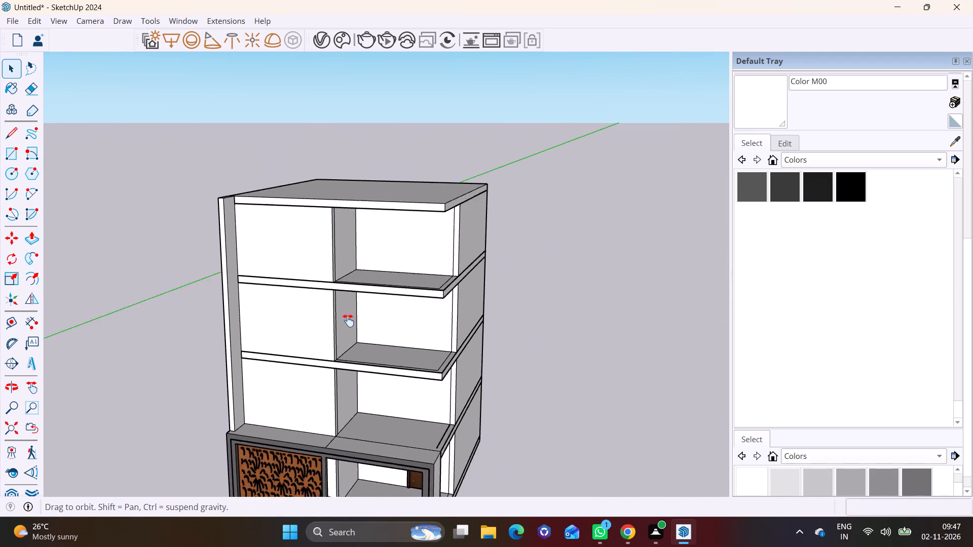
shift+middle_drag(348, 321, 355, 390)
scroll(245, 298, up, 6)
middle_drag(256, 302, 336, 295)
scroll(252, 292, up, 11)
scroll(352, 346, up, 1)
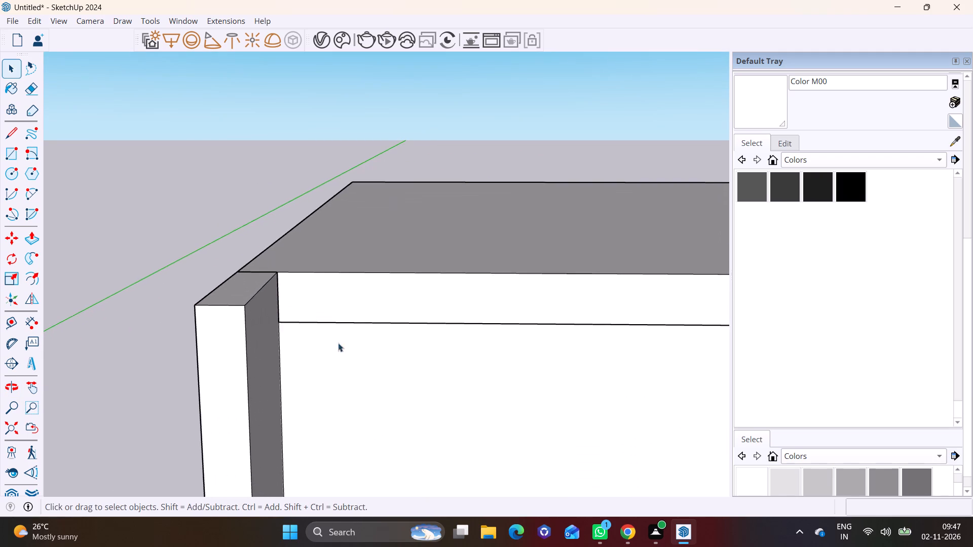
middle_drag(316, 336, 244, 258)
scroll(298, 329, down, 3)
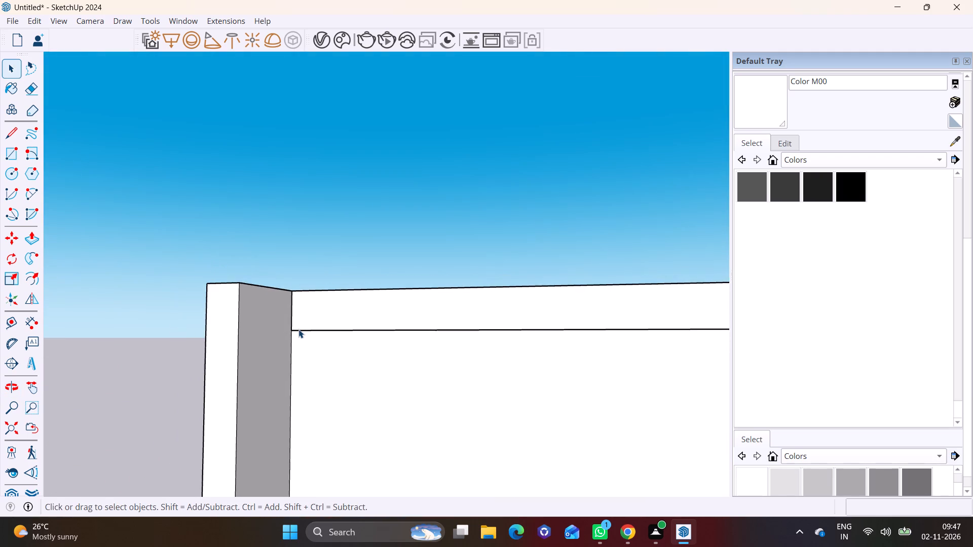
scroll(298, 329, down, 2)
middle_drag(313, 364, 288, 312)
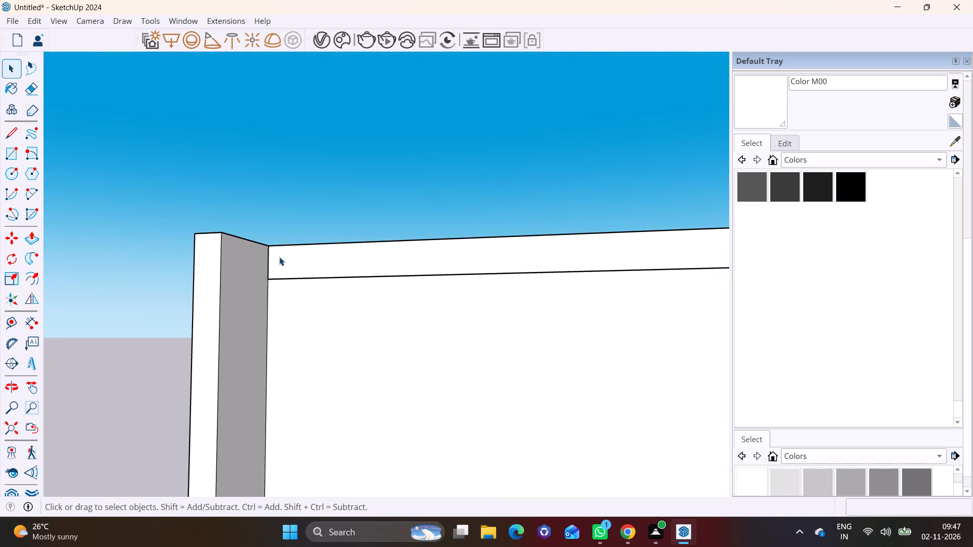
middle_drag(279, 257, 274, 429)
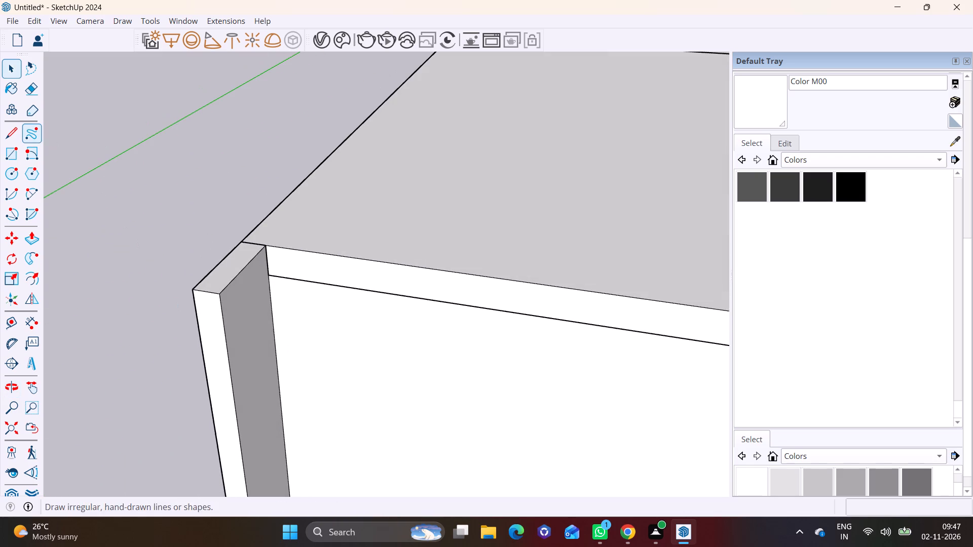
click(12, 135)
scroll(190, 220, up, 2)
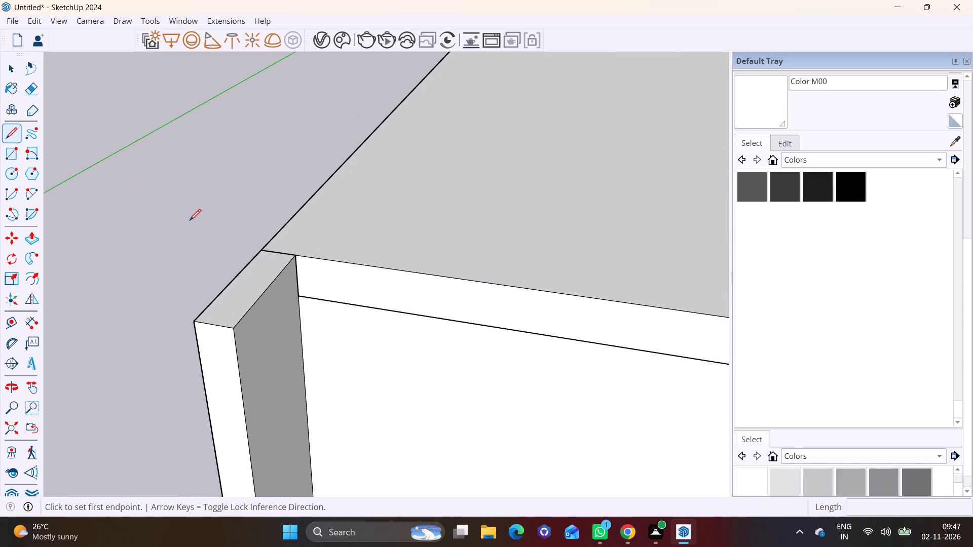
click(296, 298)
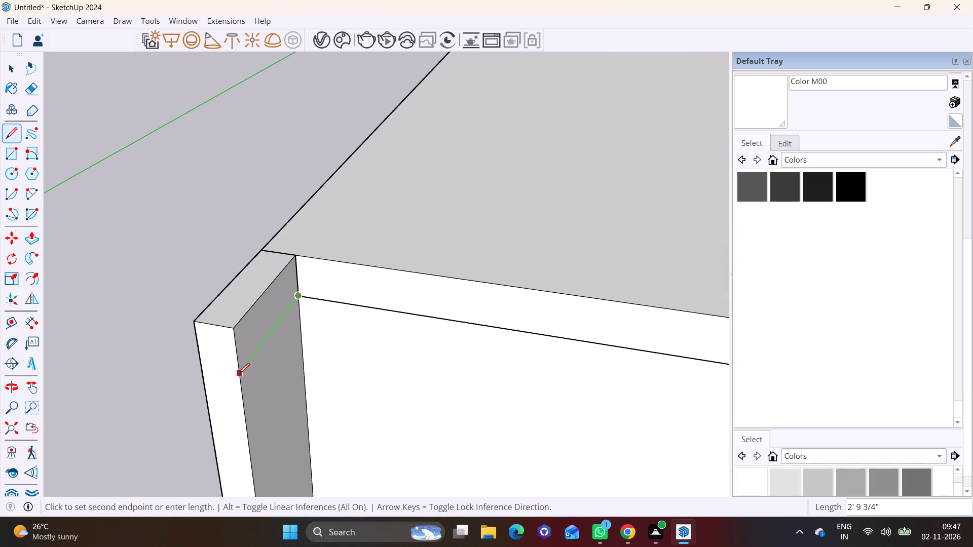
click(238, 374)
key(space)
Push/pull the fin's upper face about 29' along the roof front, flush with the slab's balcony end.
click(263, 331)
click(31, 235)
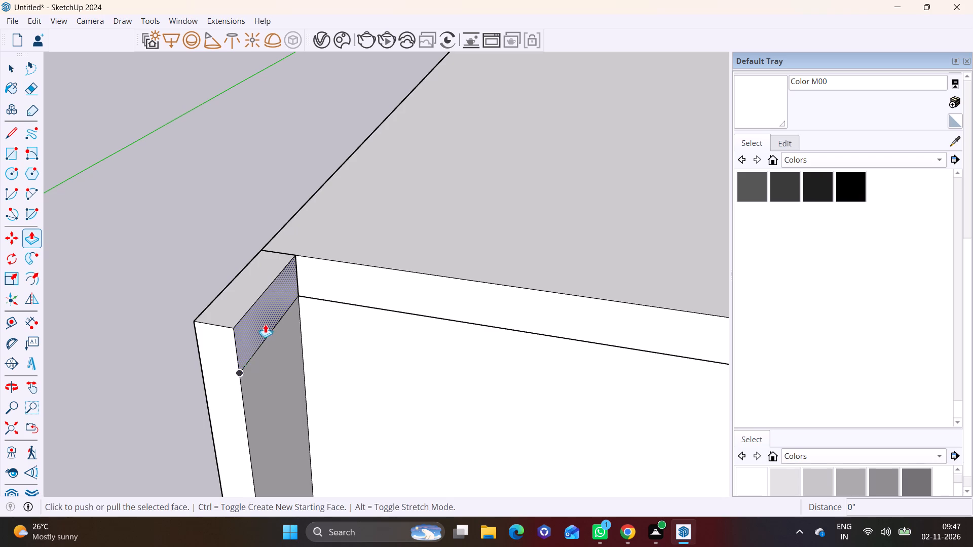
click(263, 314)
scroll(411, 332, down, 11)
shift+middle_drag(439, 332, 297, 270)
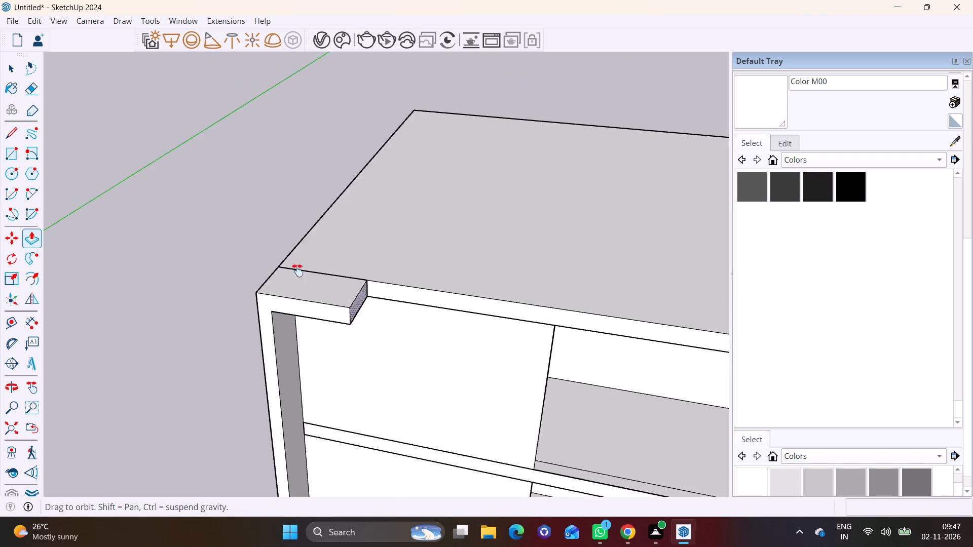
shift+middle_drag(297, 270, 119, 172)
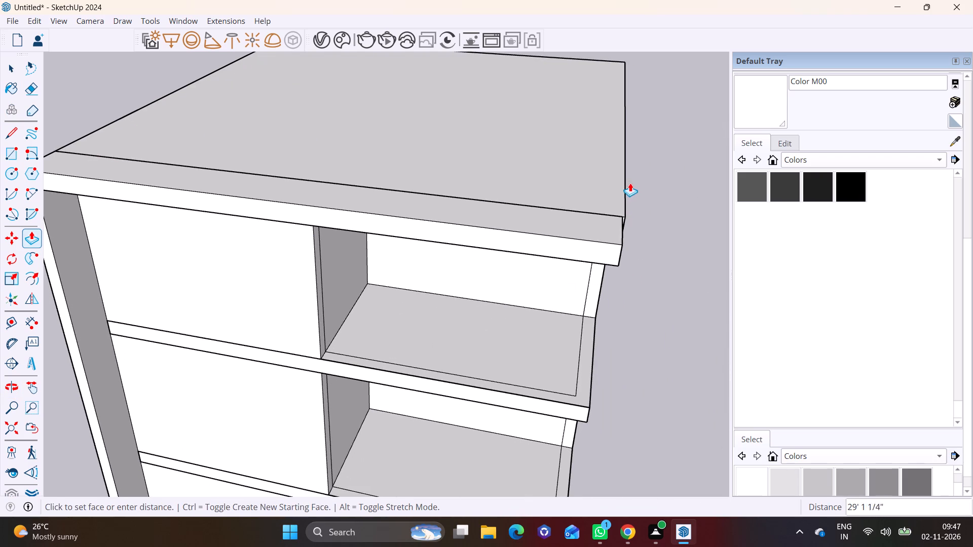
click(622, 162)
key(space)
click(664, 339)
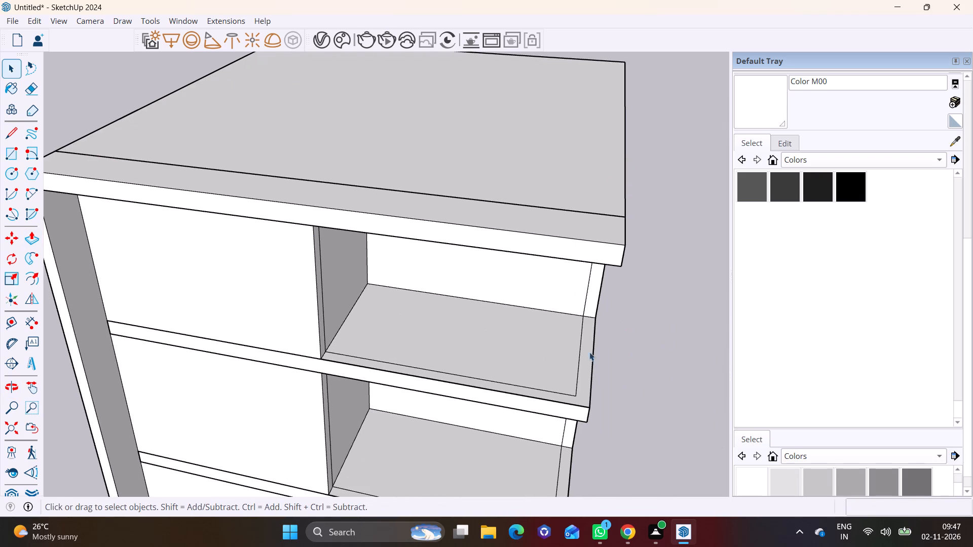
Draw a triangle beyond the roof's front edge: about 1' outward from the balcony-end corner, closing diagonally back about 15' along the edge.
middle_drag(490, 336, 587, 191)
scroll(526, 229, down, 3)
shift+middle_drag(506, 247, 444, 349)
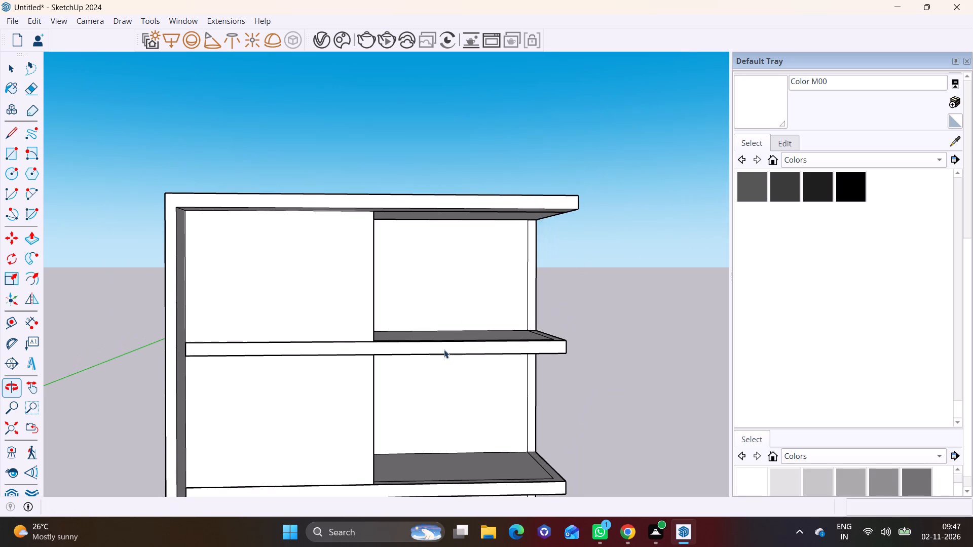
middle_drag(530, 215, 241, 446)
scroll(247, 443, up, 1)
middle_drag(440, 232, 250, 385)
scroll(251, 353, down, 3)
shift+middle_drag(303, 271, 348, 193)
scroll(296, 255, up, 7)
middle_drag(384, 276, 298, 360)
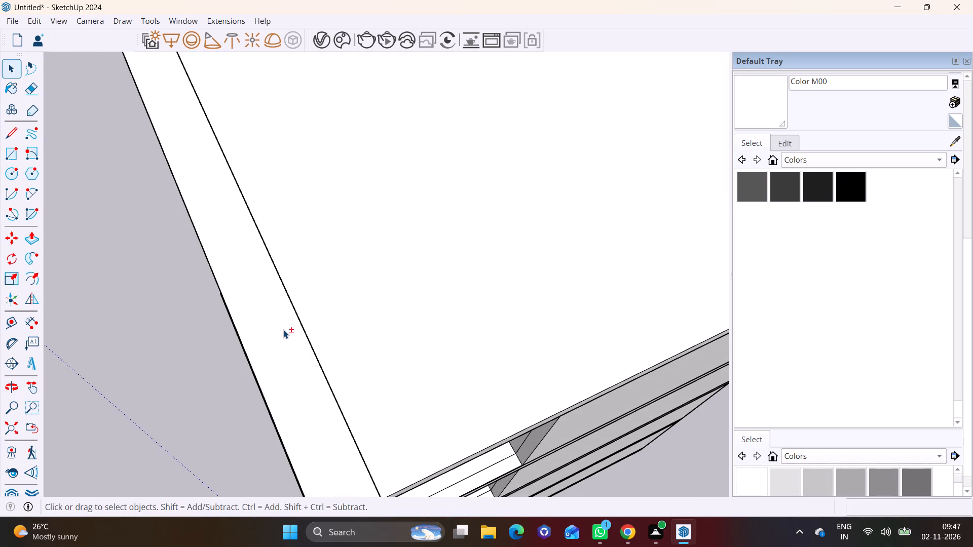
shift+middle_drag(326, 284, 302, 245)
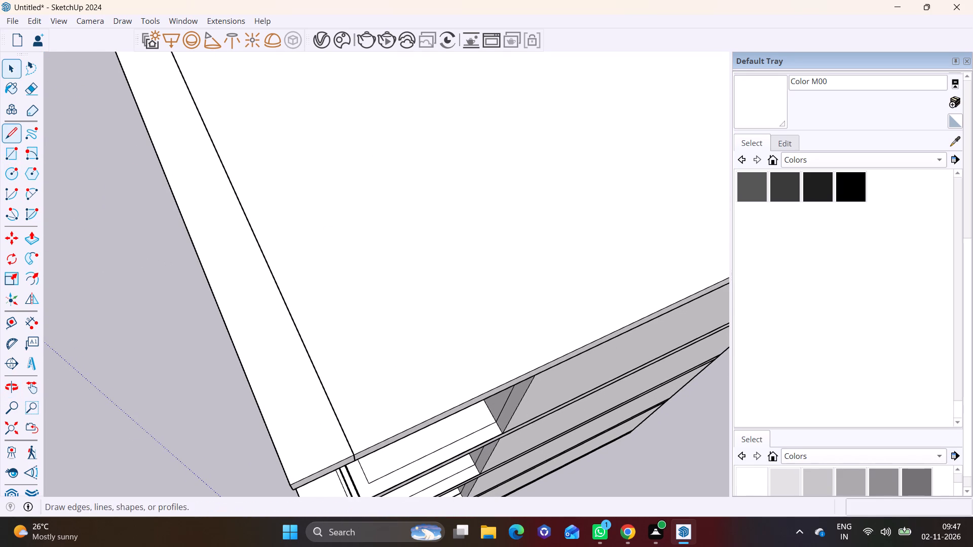
click(11, 136)
scroll(186, 258, down, 7)
shift+middle_drag(220, 263, 315, 211)
scroll(260, 220, up, 2)
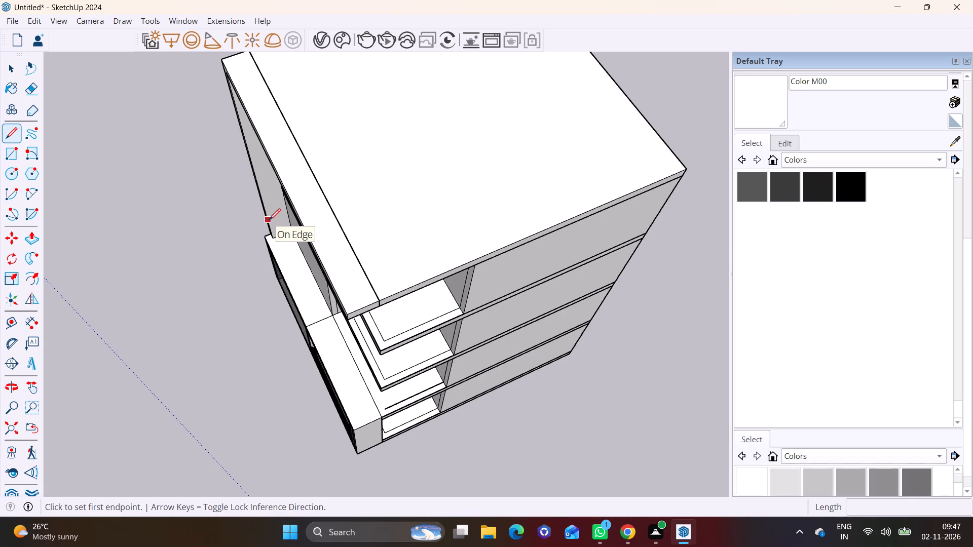
middle_drag(354, 223, 338, 220)
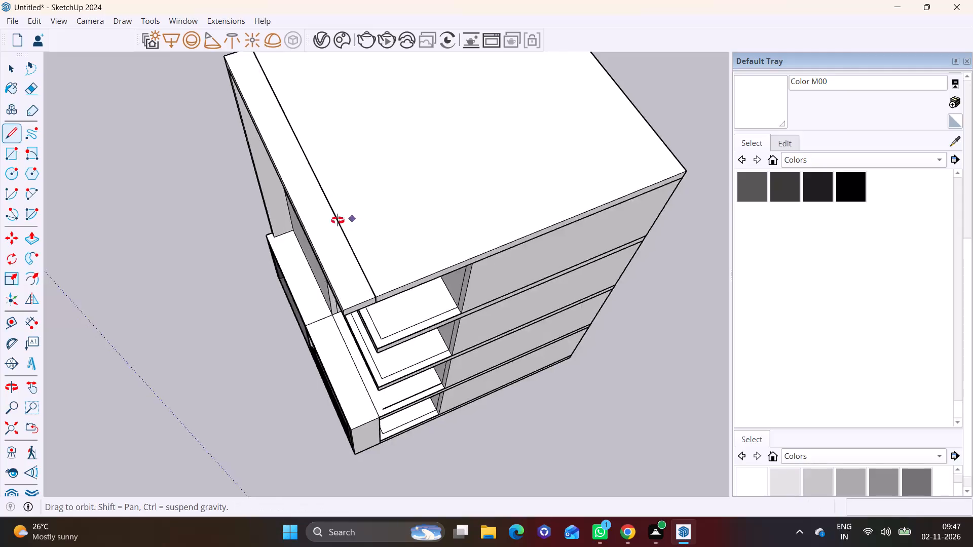
middle_drag(338, 220, 274, 252)
scroll(253, 226, up, 4)
click(316, 418)
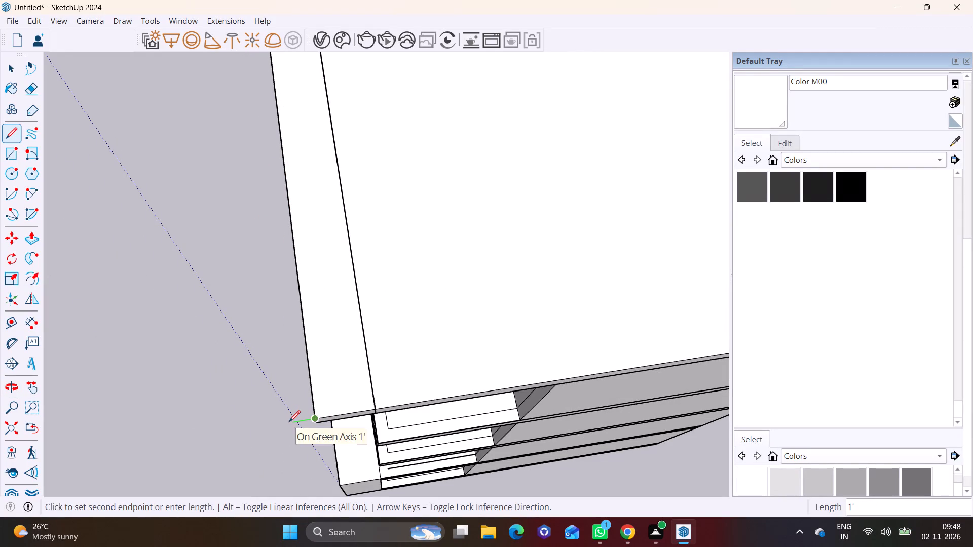
click(289, 422)
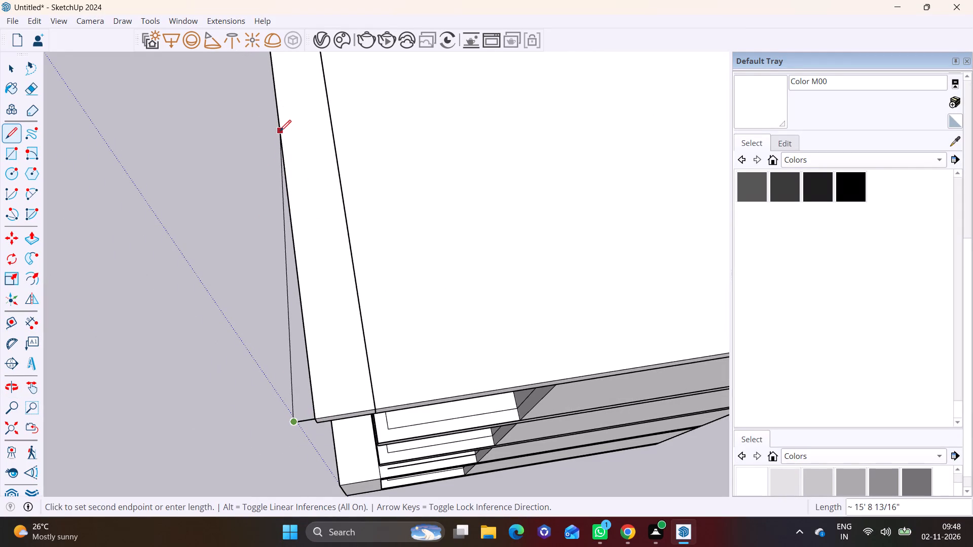
click(279, 145)
key(space)
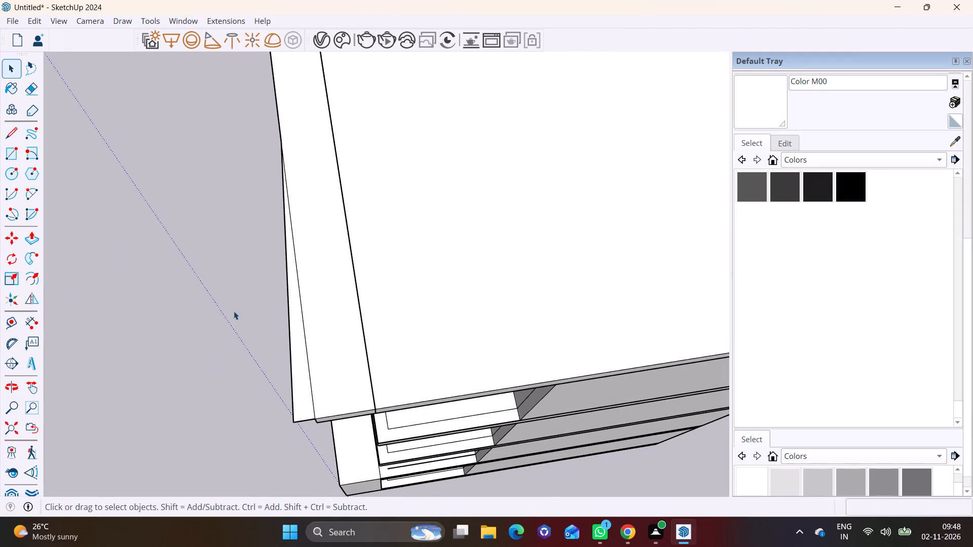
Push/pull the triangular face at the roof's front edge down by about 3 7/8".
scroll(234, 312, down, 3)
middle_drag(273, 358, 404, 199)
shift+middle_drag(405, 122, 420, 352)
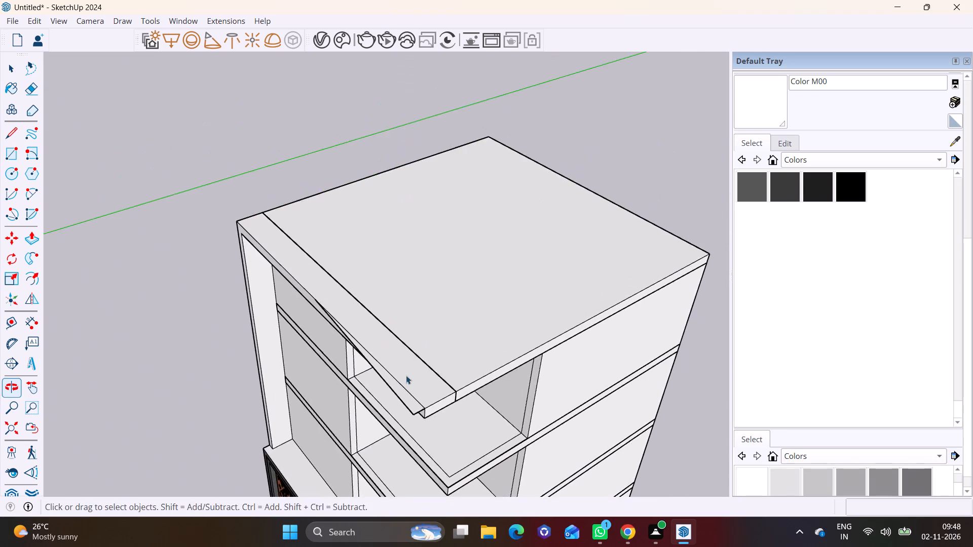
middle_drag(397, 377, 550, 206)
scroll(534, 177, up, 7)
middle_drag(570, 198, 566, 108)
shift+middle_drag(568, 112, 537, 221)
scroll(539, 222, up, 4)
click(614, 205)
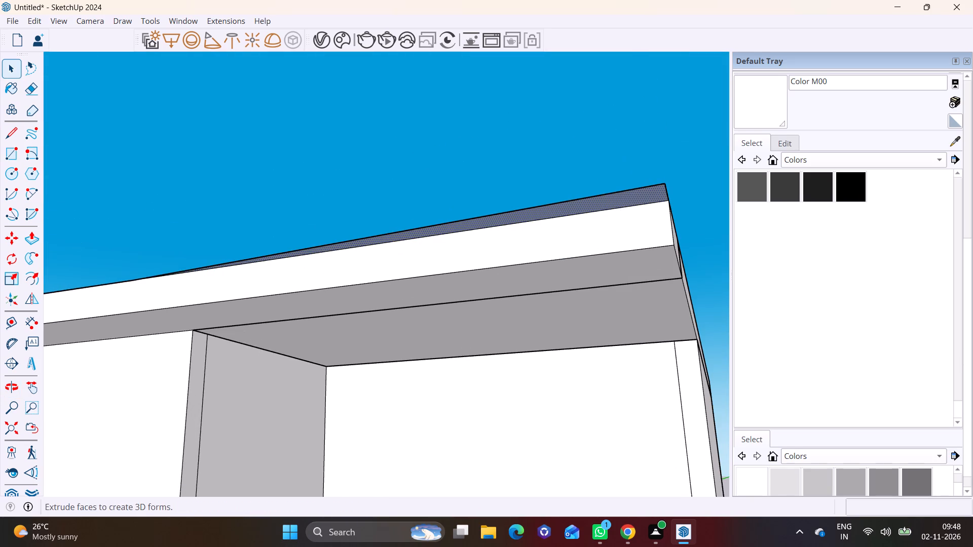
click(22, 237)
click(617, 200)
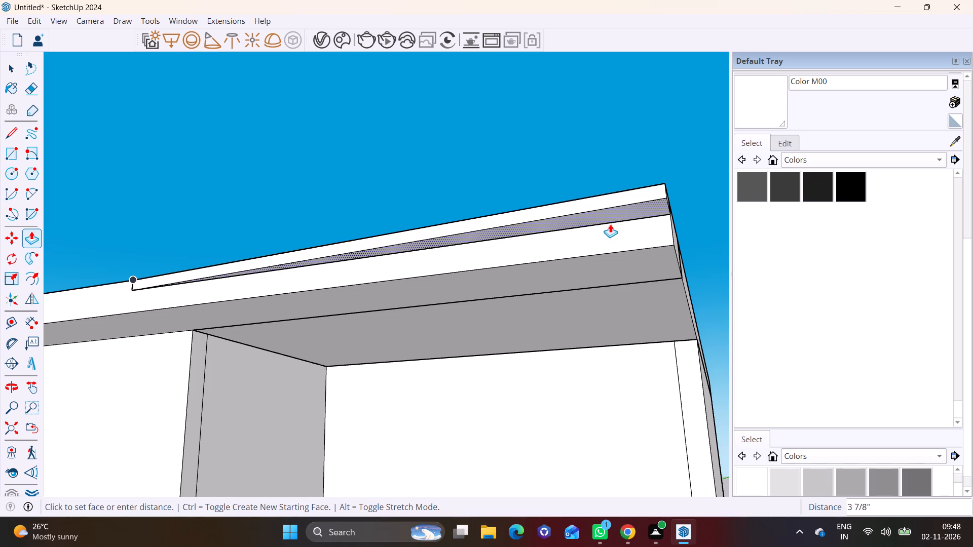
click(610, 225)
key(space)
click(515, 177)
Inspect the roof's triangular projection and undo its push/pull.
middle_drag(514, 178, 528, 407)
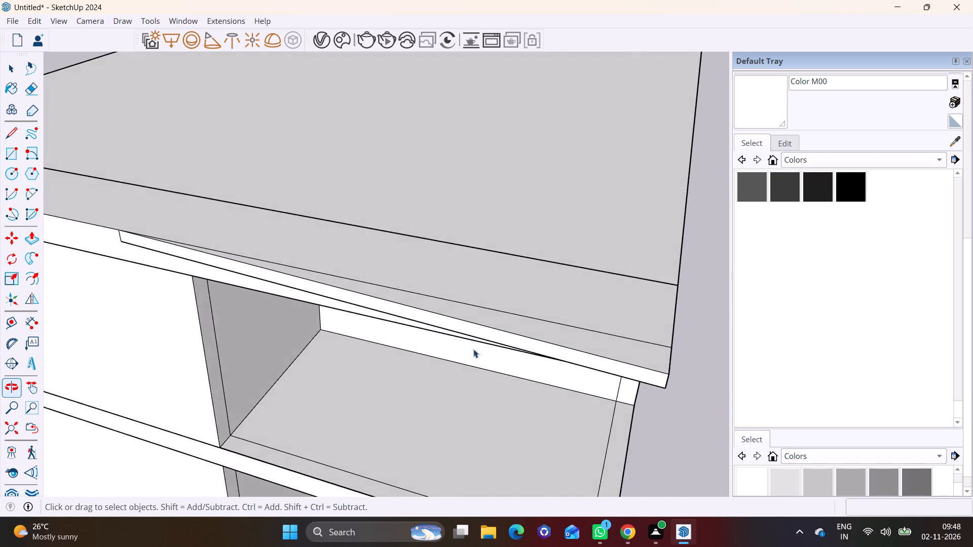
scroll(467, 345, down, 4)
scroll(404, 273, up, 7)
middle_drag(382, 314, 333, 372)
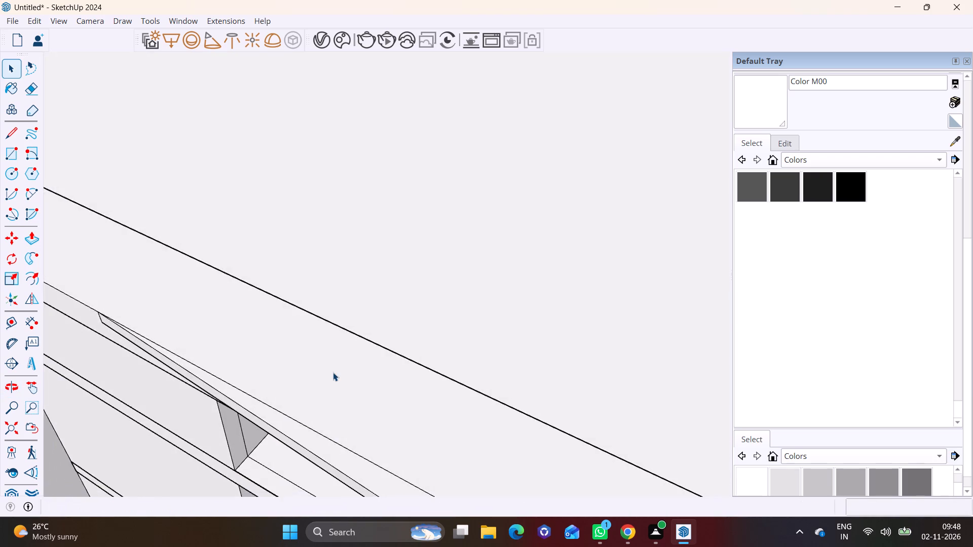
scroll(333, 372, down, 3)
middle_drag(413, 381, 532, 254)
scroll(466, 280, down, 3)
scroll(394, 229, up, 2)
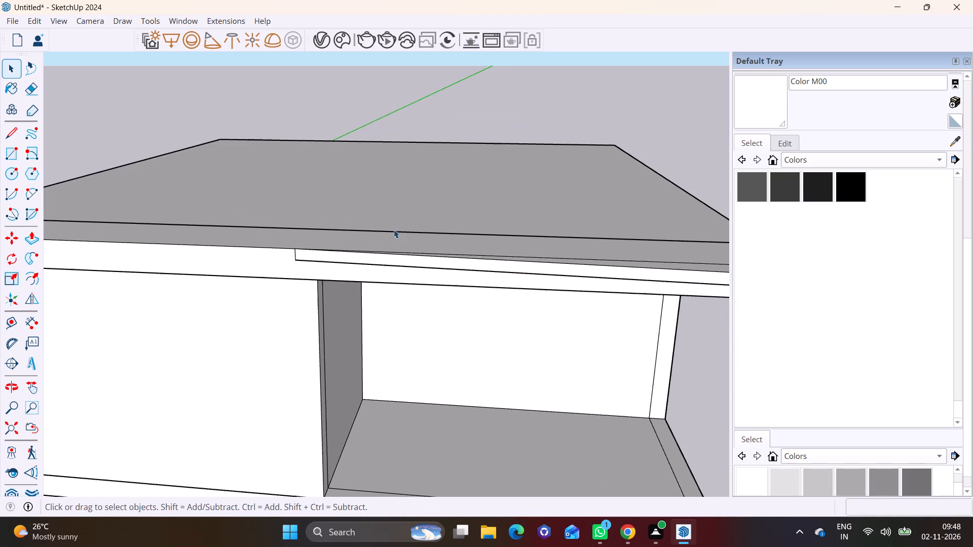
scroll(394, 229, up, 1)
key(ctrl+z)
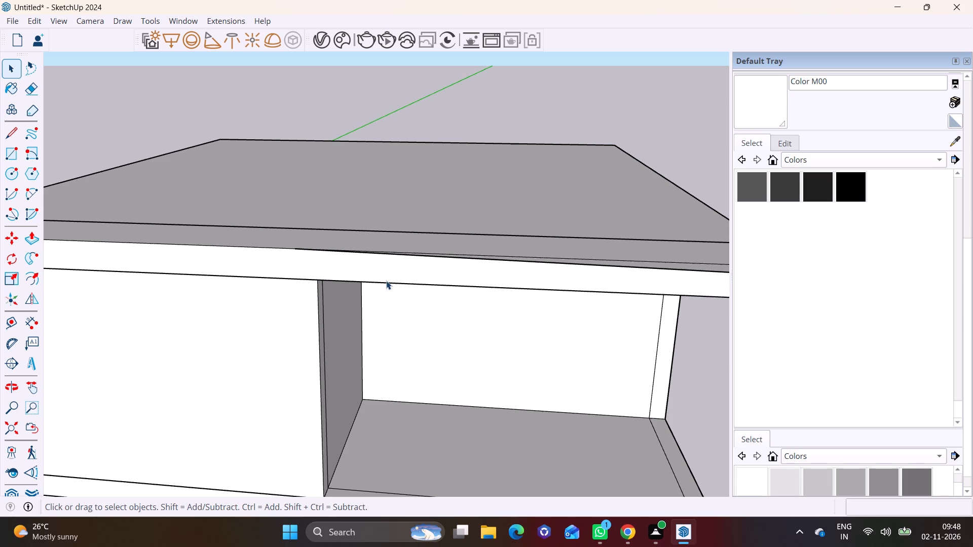
Undo the remaining lines of the triangle drawn beyond the roof's front edge.
key(ctrl+z)
scroll(473, 262, down, 6)
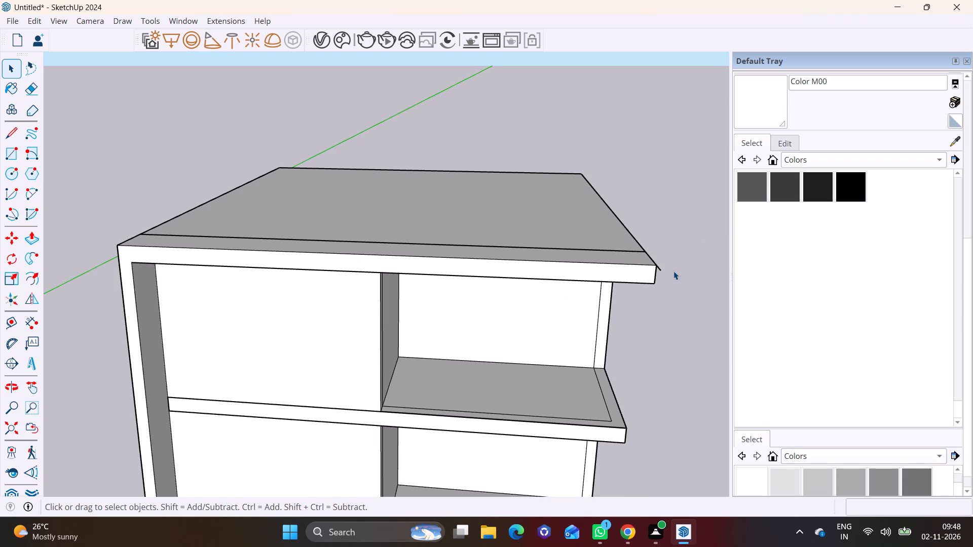
key(ctrl+z)
Examine the house front from the roof edge down to the dark lowest-storey frame and back up.
scroll(662, 275, up, 2)
middle_drag(620, 295, 478, 370)
middle_drag(488, 376, 541, 360)
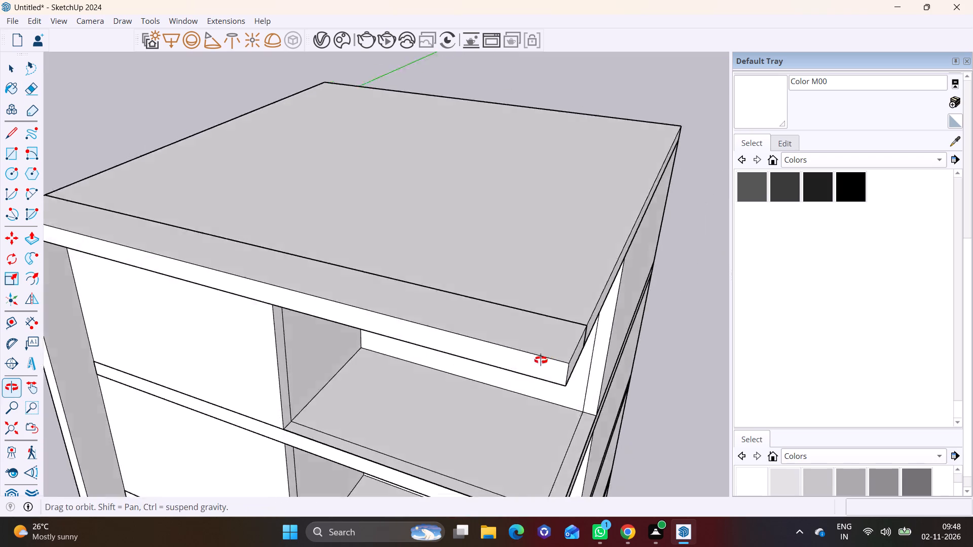
middle_drag(541, 360, 575, 310)
shift+middle_drag(481, 385, 527, 221)
scroll(511, 323, down, 7)
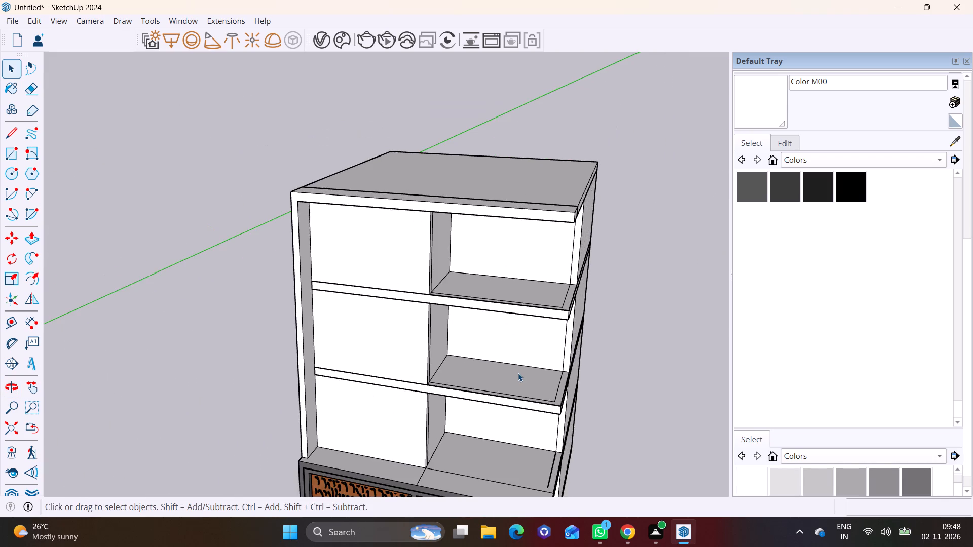
middle_drag(522, 363, 538, 273)
scroll(436, 442, up, 3)
shift+middle_drag(567, 432, 565, 308)
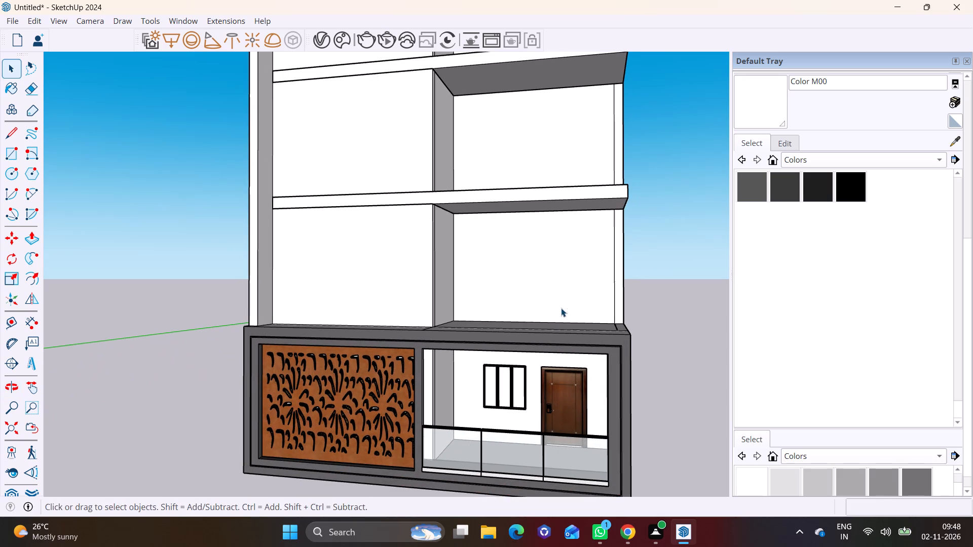
middle_drag(509, 358, 577, 366)
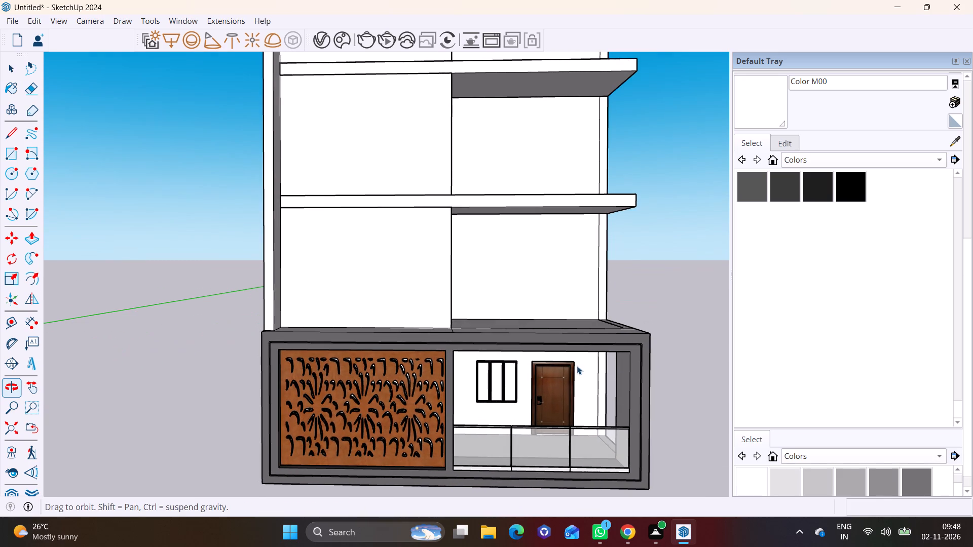
shift+middle_drag(340, 236, 339, 404)
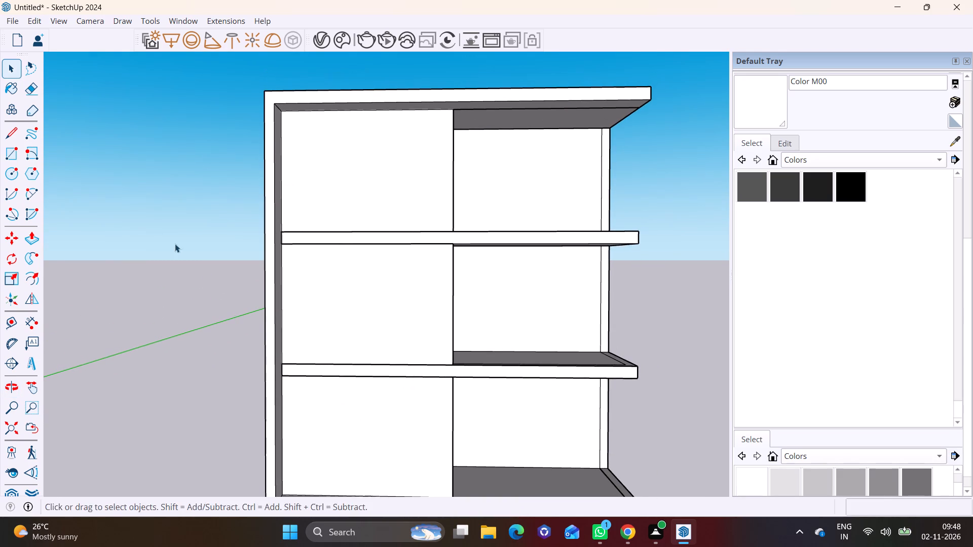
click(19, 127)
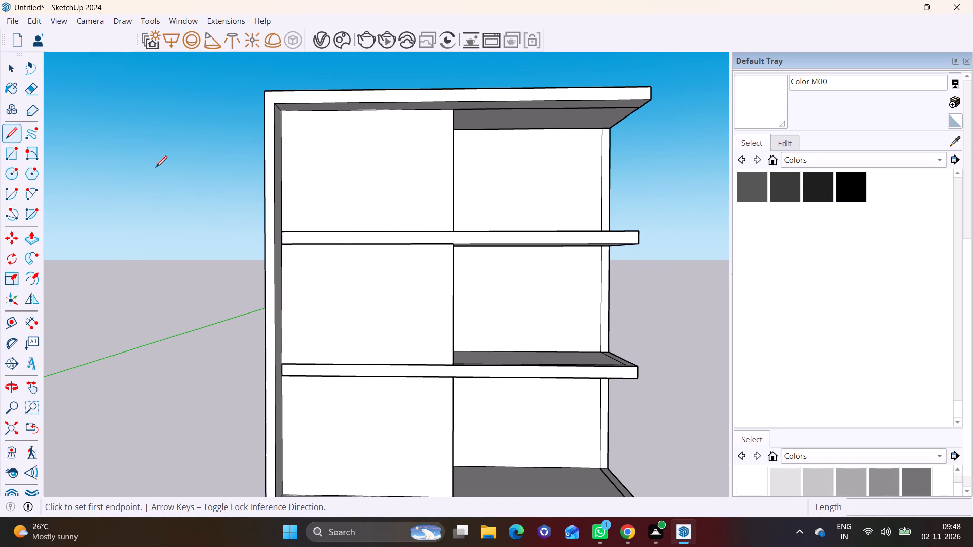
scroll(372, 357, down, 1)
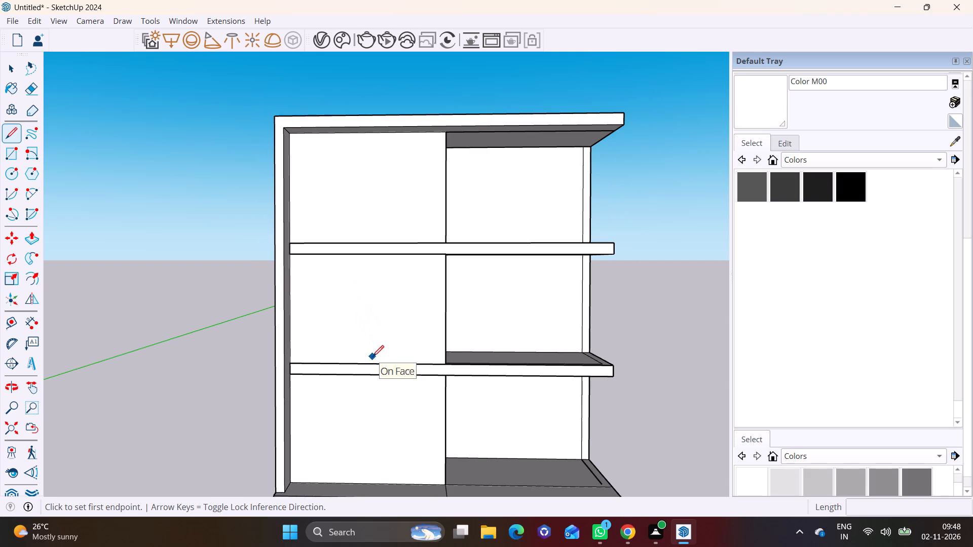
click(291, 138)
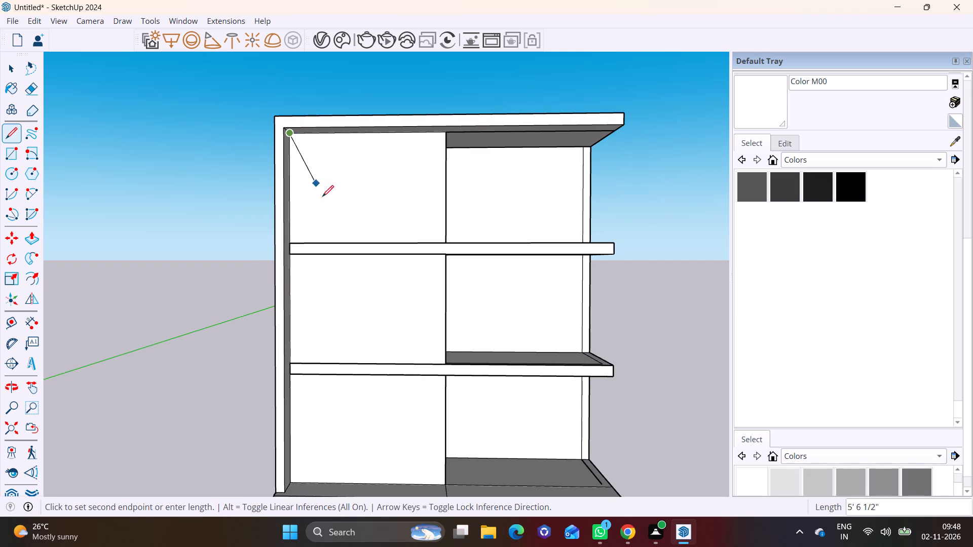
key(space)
Draw a rectangle about 14' 2 5/8" by 32' over the wall beside the fin, from under the roof to the dark frame.
click(15, 149)
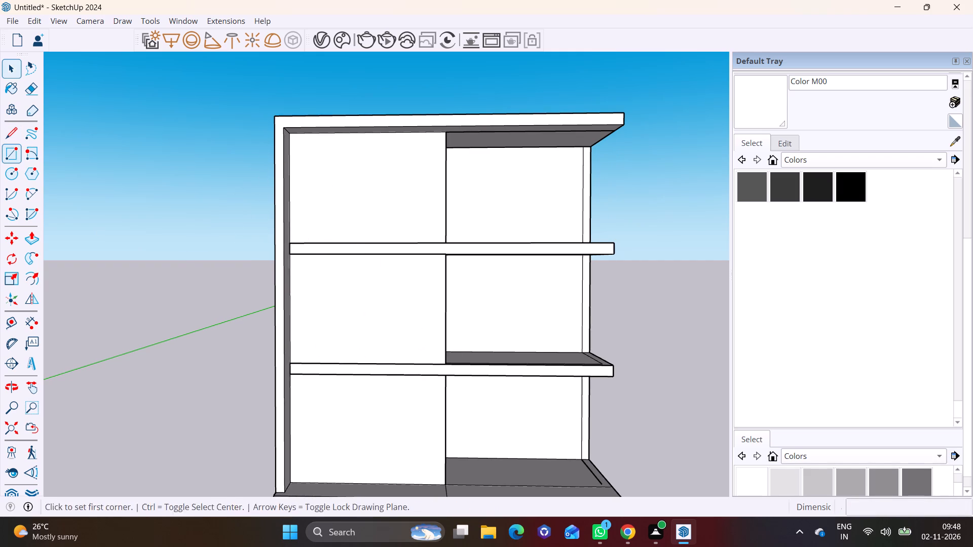
click(295, 136)
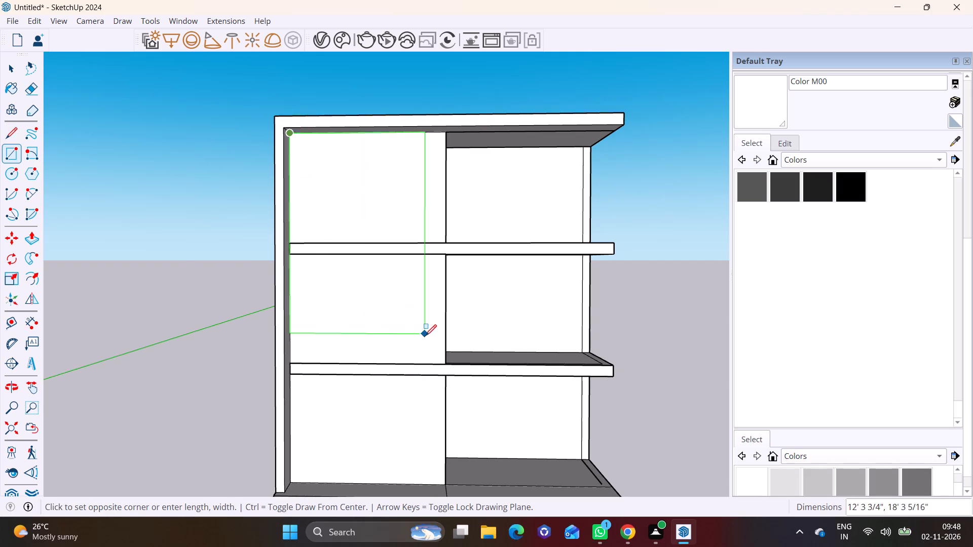
scroll(426, 341, down, 4)
shift+middle_drag(412, 377, 424, 229)
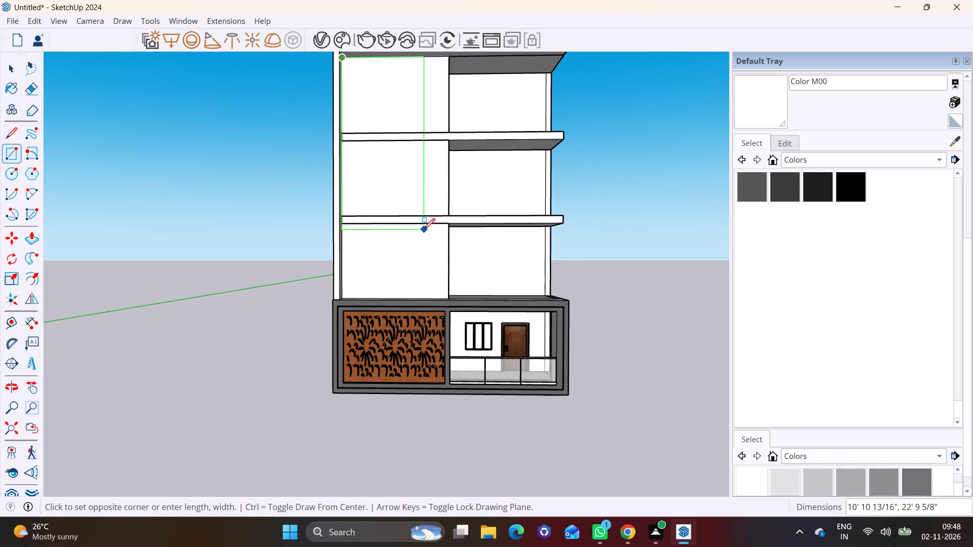
scroll(446, 283, up, 7)
middle_drag(432, 299, 334, 328)
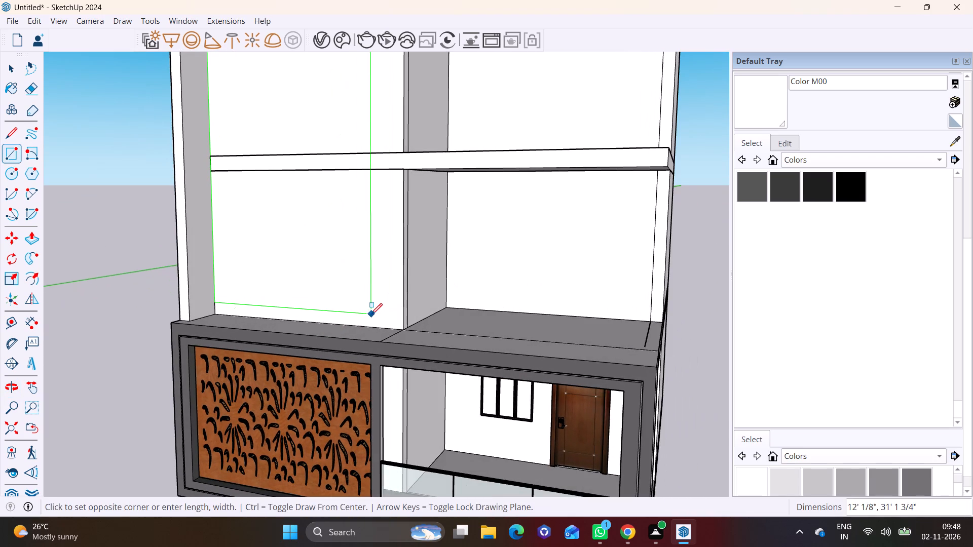
scroll(371, 315, up, 6)
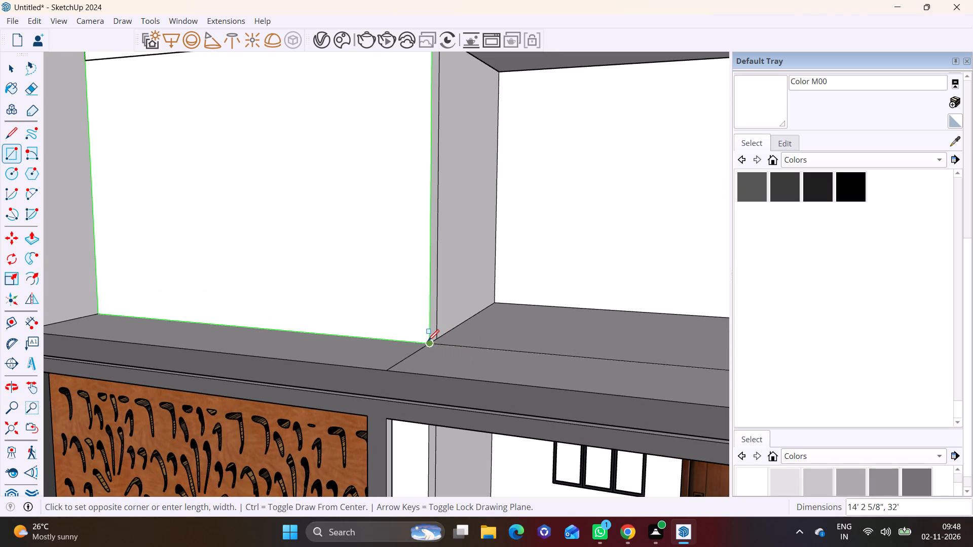
click(428, 341)
key(space)
Push/pull the wall panel directly above the dark frame outward by about 6 5/16" in total.
click(354, 285)
scroll(354, 285, down, 7)
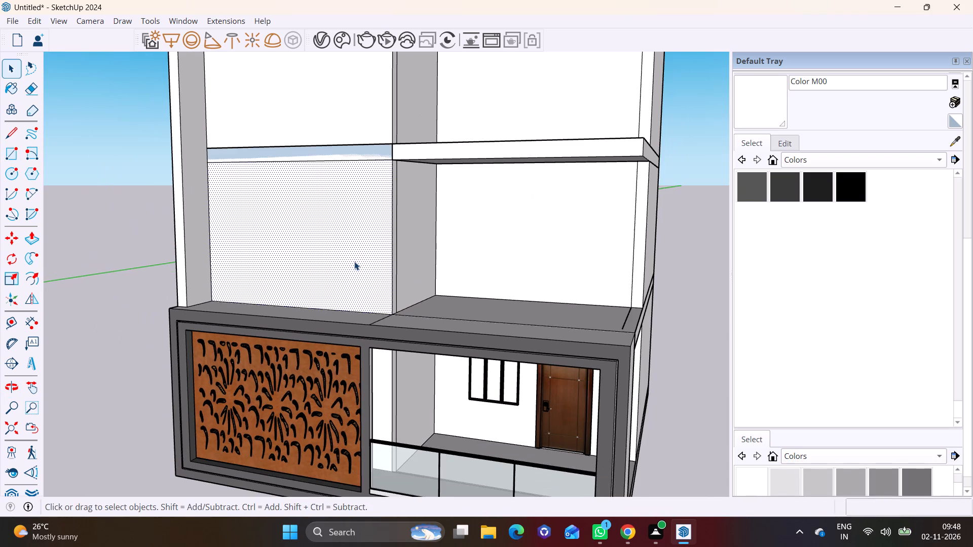
shift+middle_drag(368, 238, 357, 318)
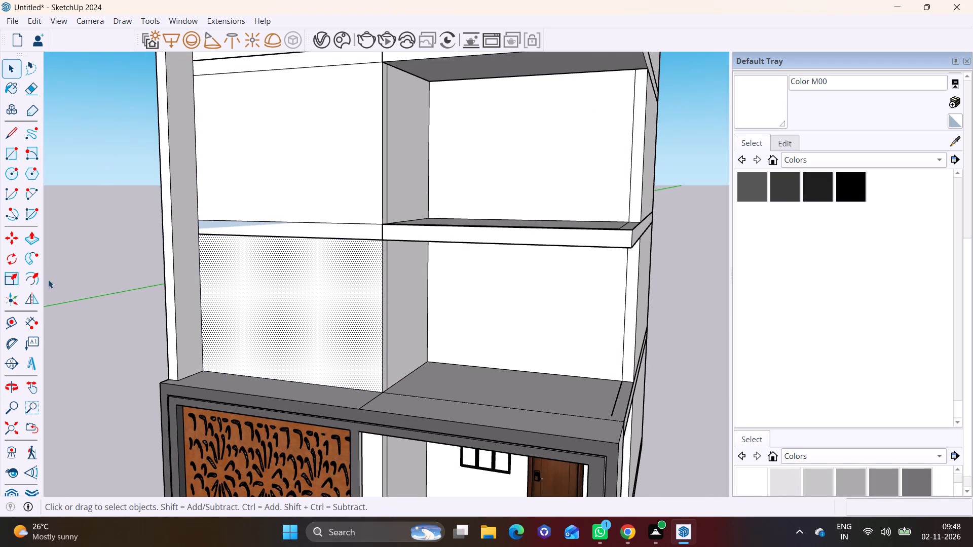
click(27, 232)
click(304, 309)
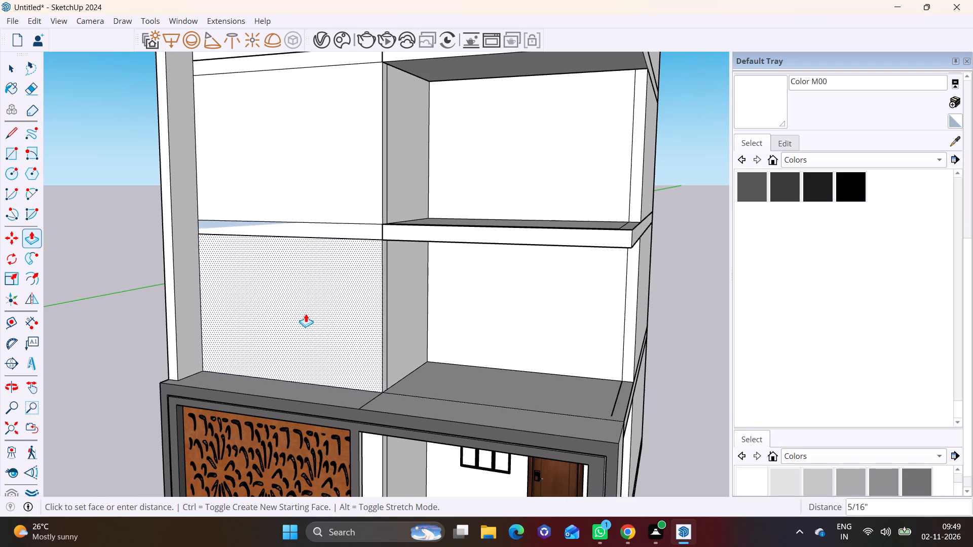
click(306, 314)
middle_drag(306, 274, 236, 380)
scroll(264, 247, up, 7)
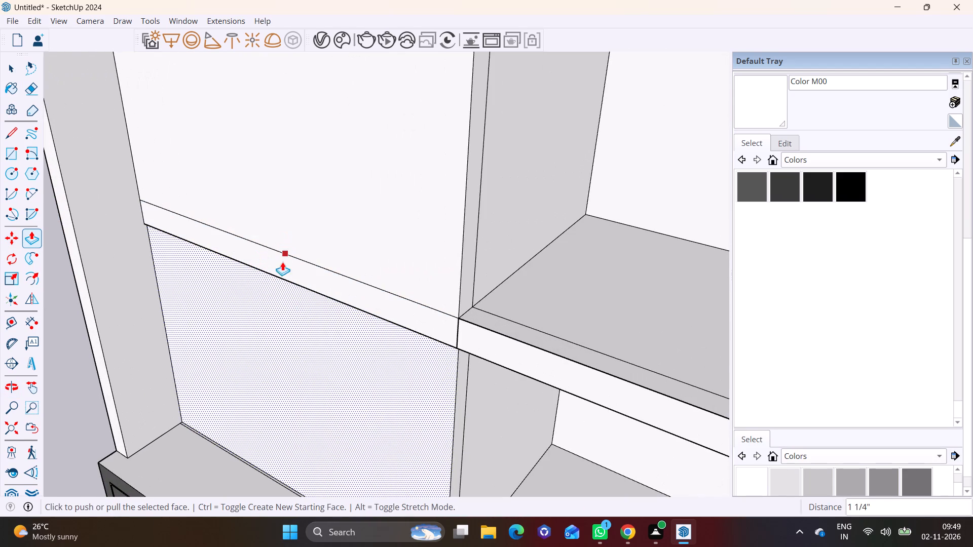
key(space)
middle_drag(343, 353, 228, 287)
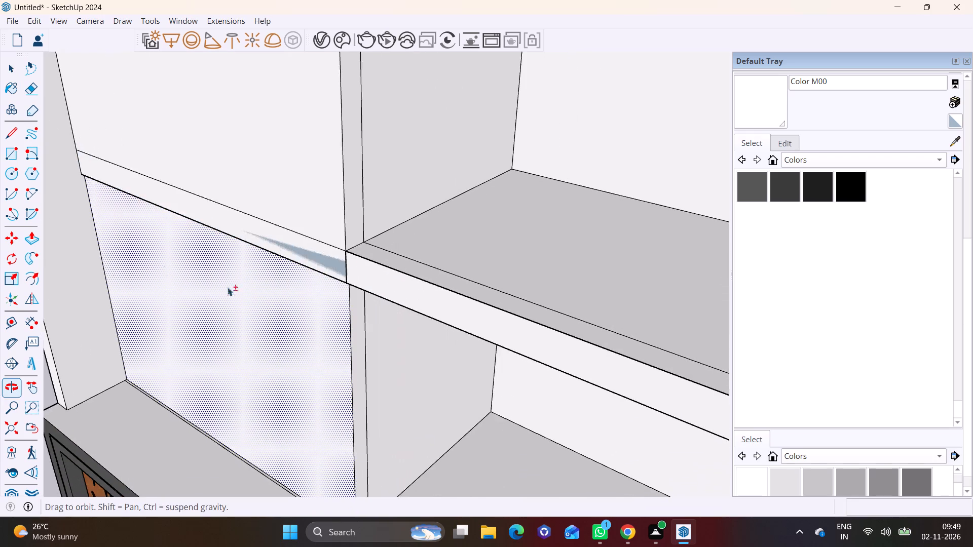
middle_drag(228, 287, 235, 289)
click(41, 236)
click(292, 308)
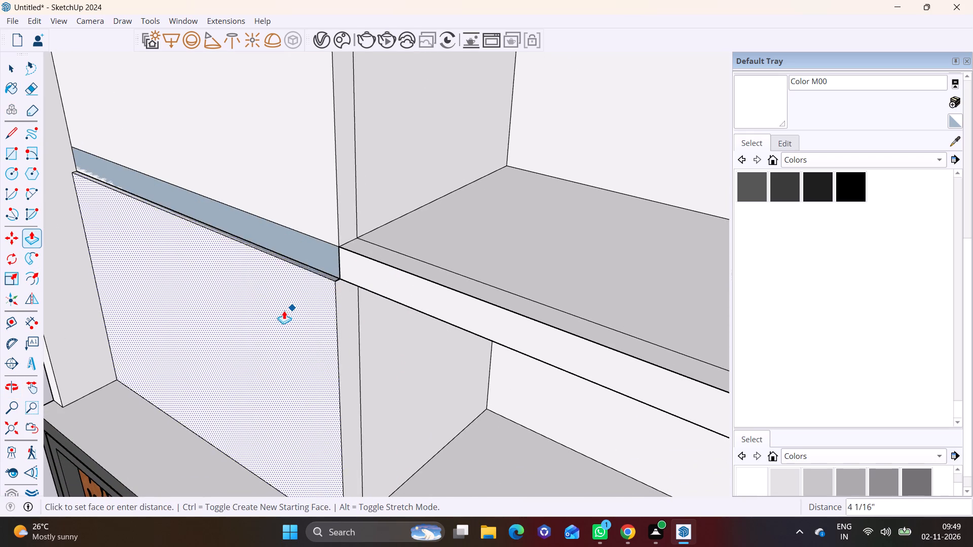
click(277, 317)
key(space)
Push/pull the lower slab band beside the fin outward, flush with the extruded wall panel below it.
click(303, 252)
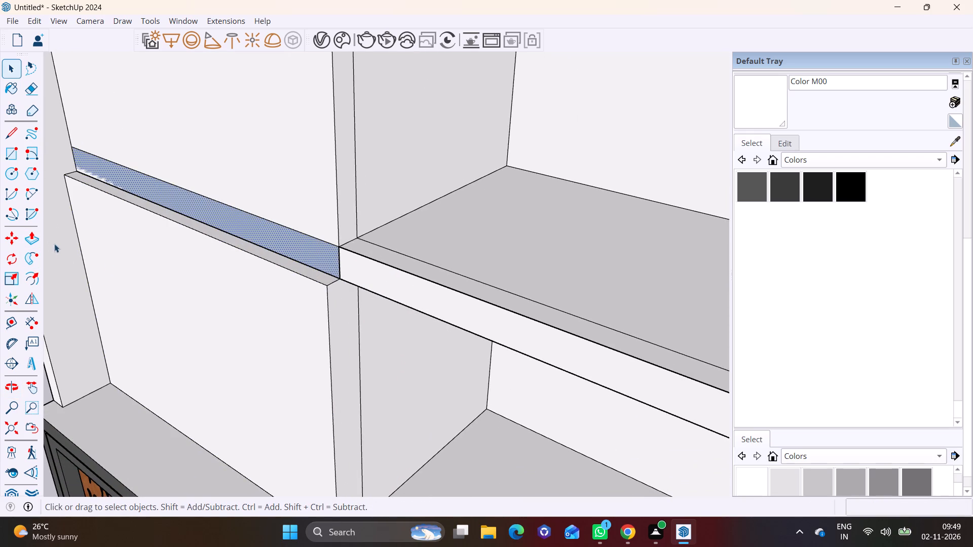
click(29, 235)
double_click(305, 250)
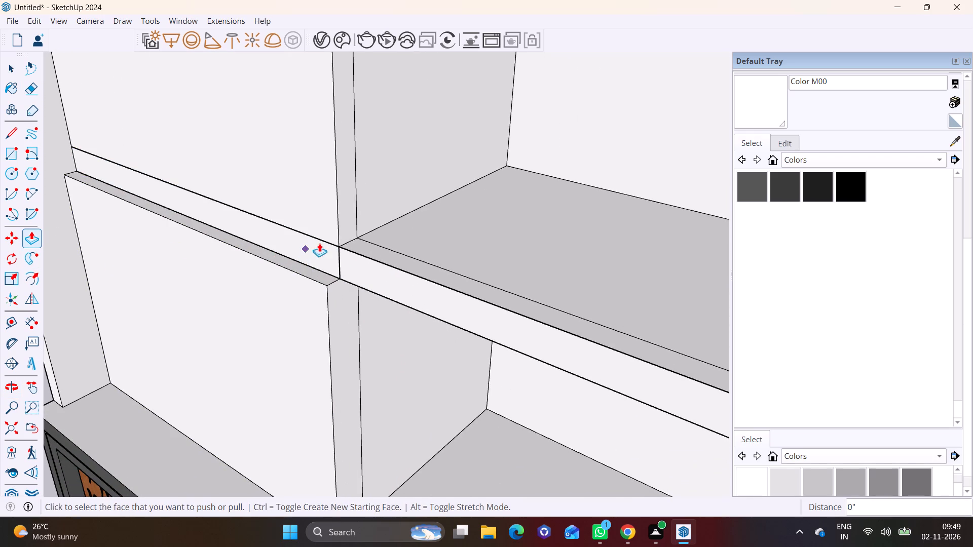
click(328, 252)
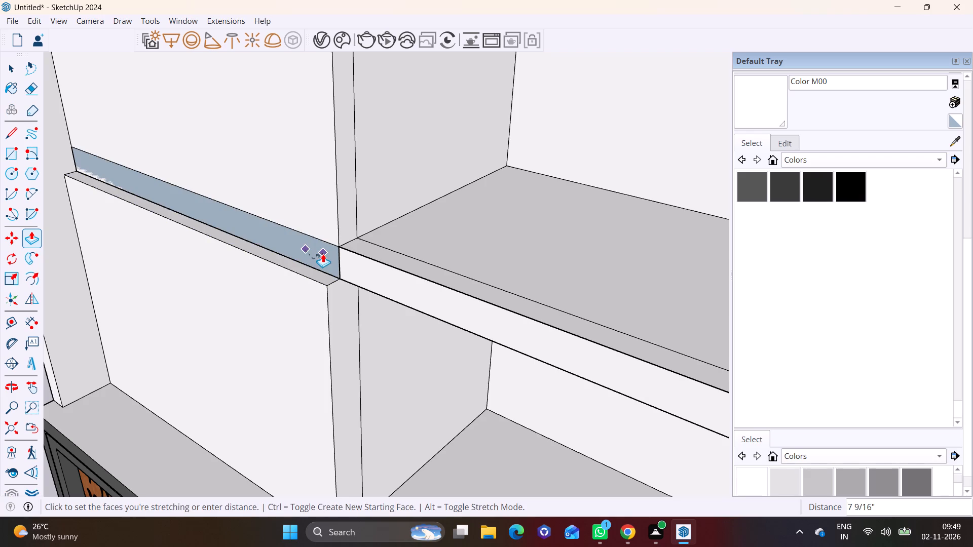
click(320, 301)
key(space)
Push/pull the third-storey wall panel beside the fin outward by about 6 5/16", flush with the slab band below.
click(289, 187)
click(31, 238)
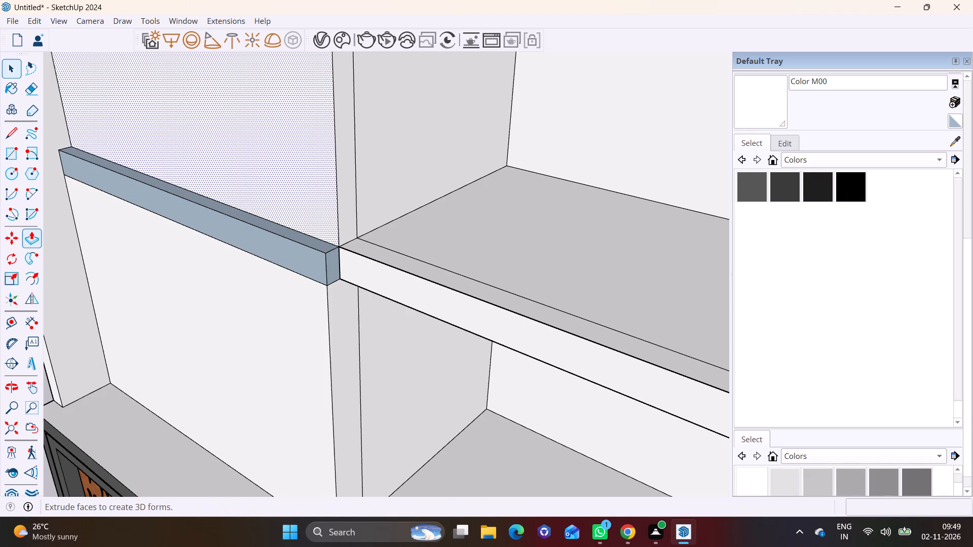
click(300, 139)
click(323, 260)
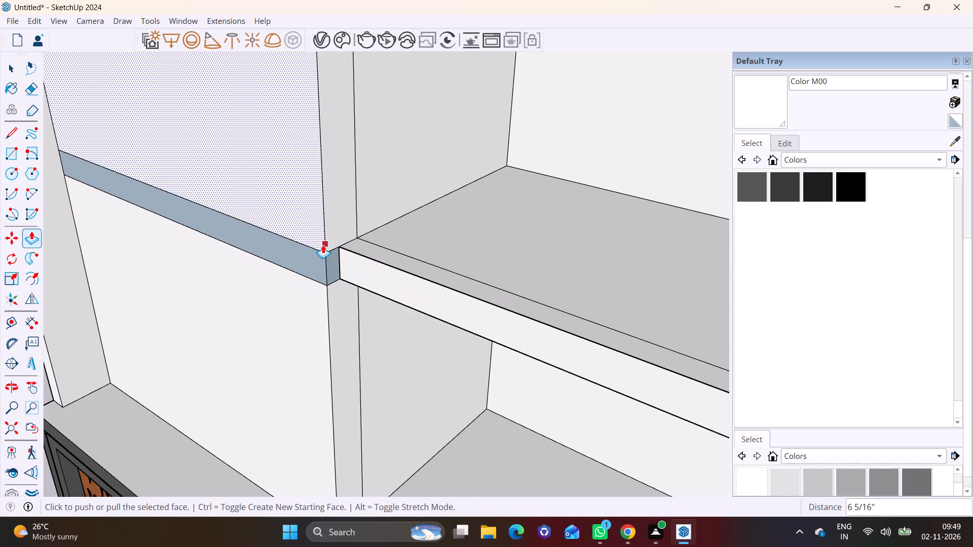
scroll(322, 244, down, 9)
shift+middle_drag(330, 104, 348, 361)
key(space)
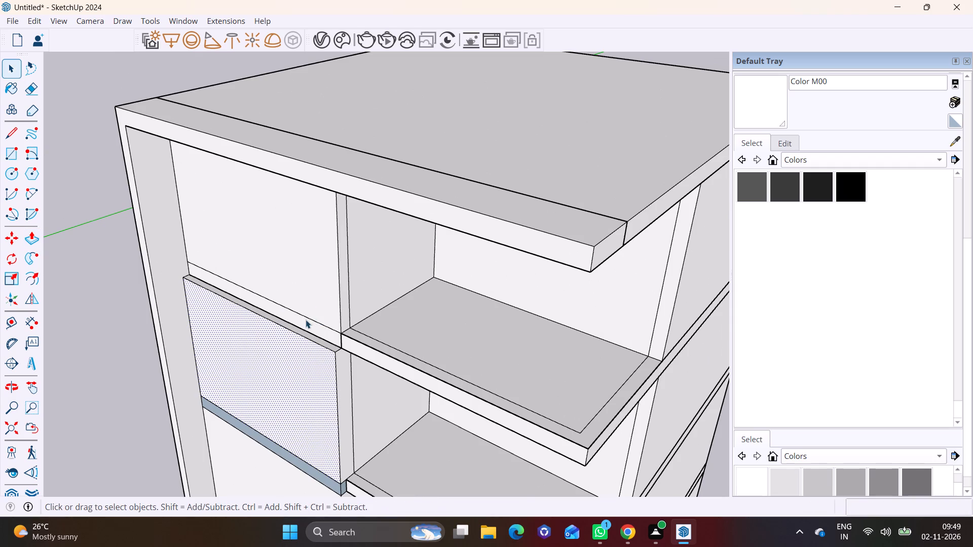
Push/pull the upper slab band beside the fin outward, flush with the third-storey wall panel.
click(309, 324)
click(27, 242)
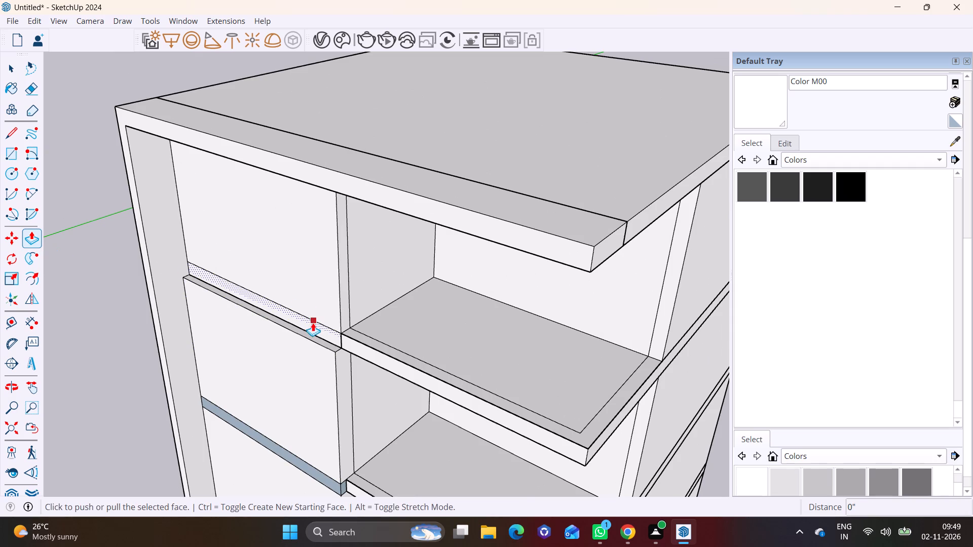
click(313, 323)
click(334, 364)
key(space)
Push/pull the top-storey wall panel beside the fin outward by about 6 5/16", flush with the panels below.
click(292, 260)
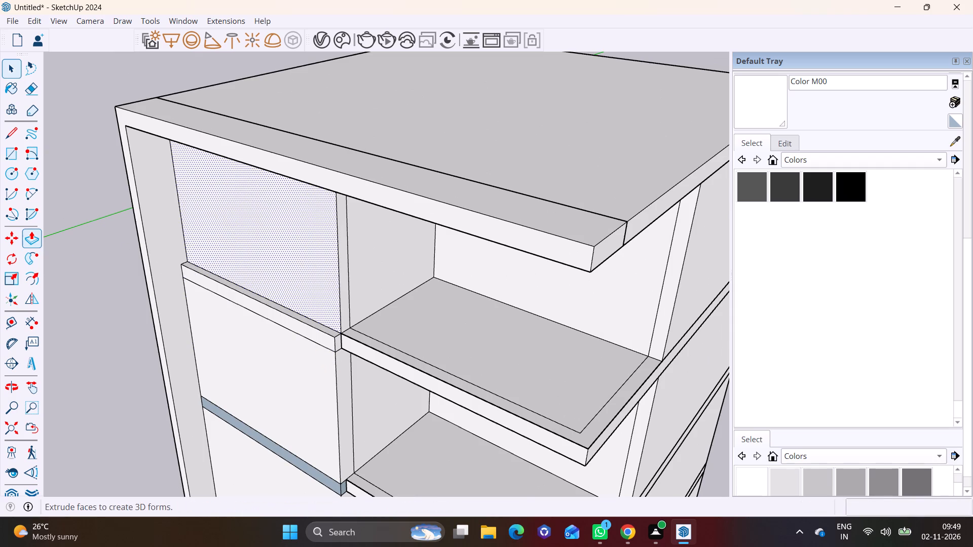
click(25, 231)
click(266, 252)
click(340, 357)
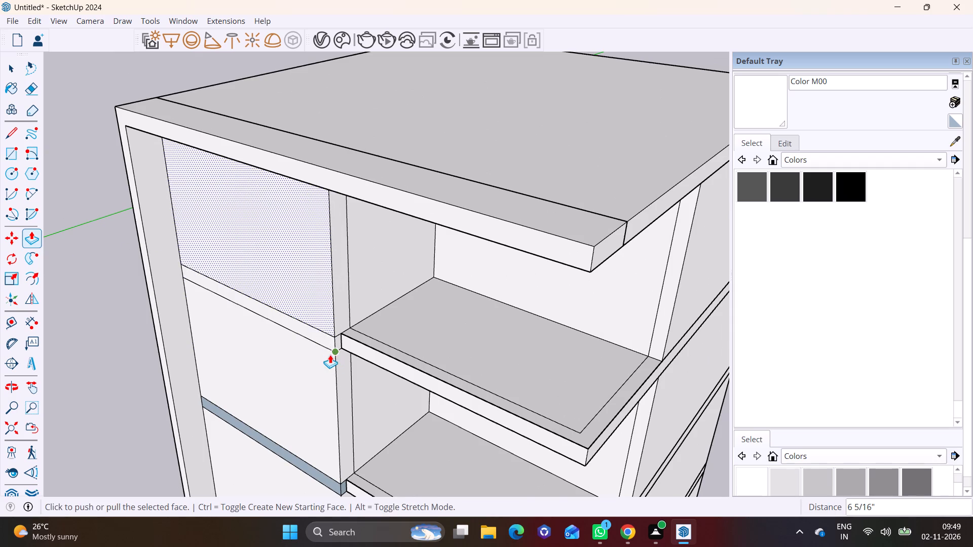
scroll(329, 354, down, 3)
middle_drag(321, 355, 389, 279)
key(space)
Delete the two horizontal edges of the upper slab band across the extruded wall panel.
click(71, 305)
scroll(286, 298, up, 3)
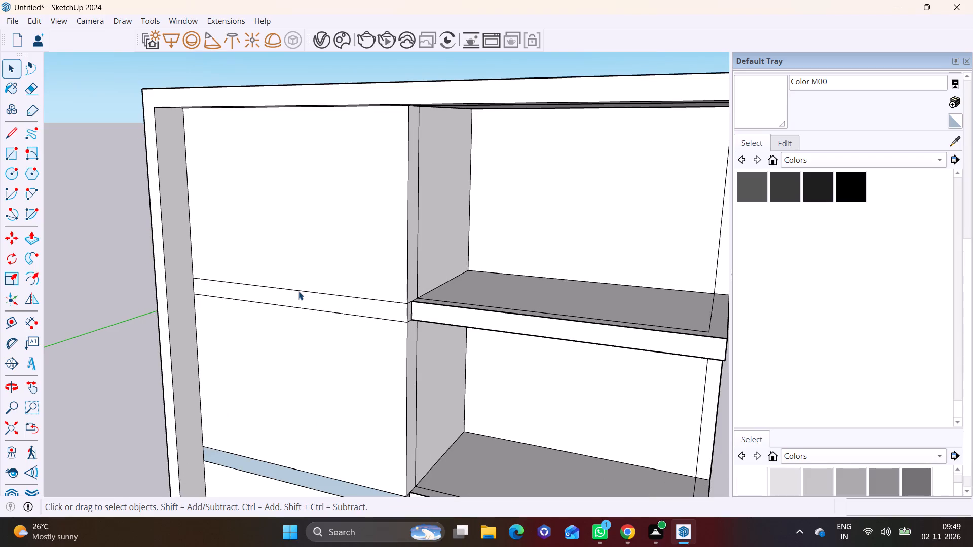
click(298, 291)
key(Delete)
click(313, 308)
key(Delete)
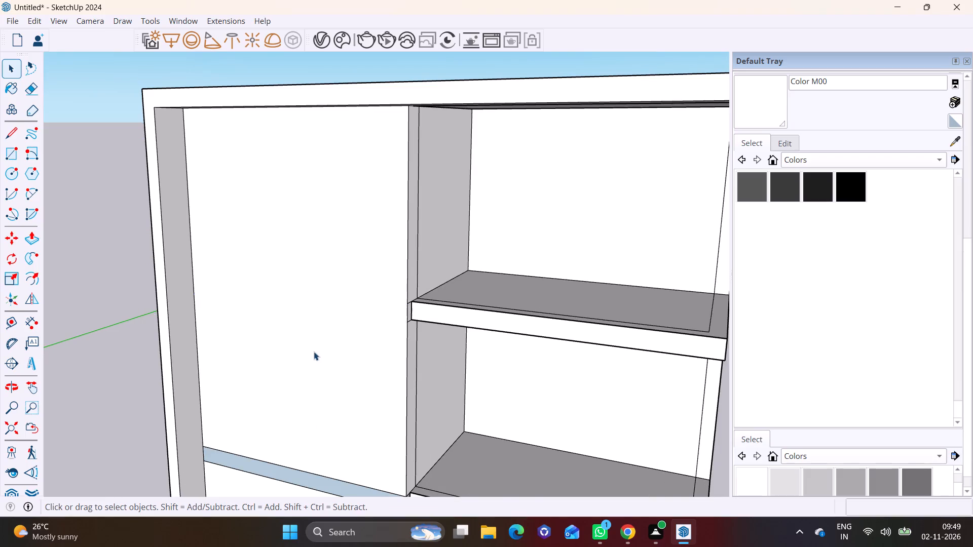
Delete the two horizontal edges of the lower slab band to merge the wall panel into one continuous face.
scroll(316, 358, down, 2)
shift+middle_drag(320, 360, 332, 183)
scroll(342, 257, up, 3)
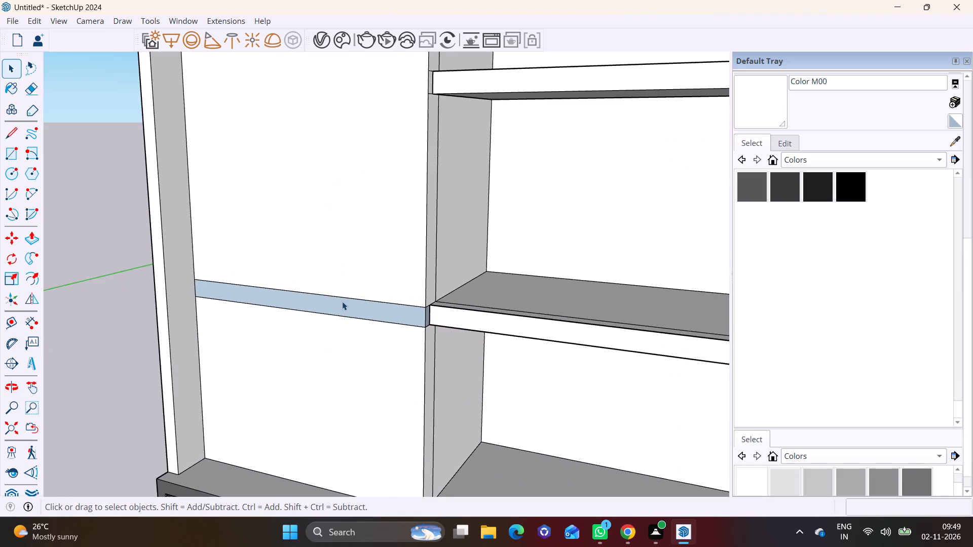
click(348, 297)
key(Delete)
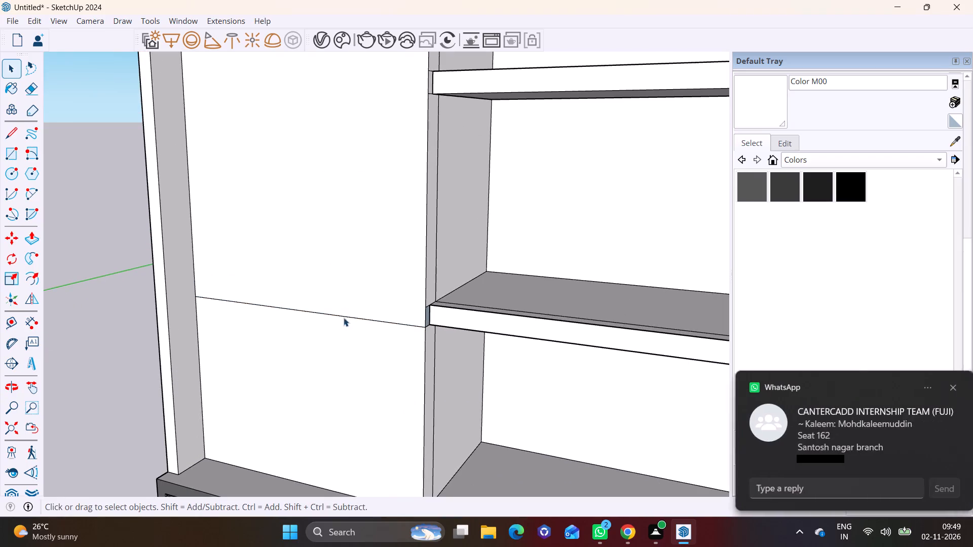
click(344, 317)
key(Delete)
scroll(345, 316, down, 11)
middle_drag(375, 307, 388, 301)
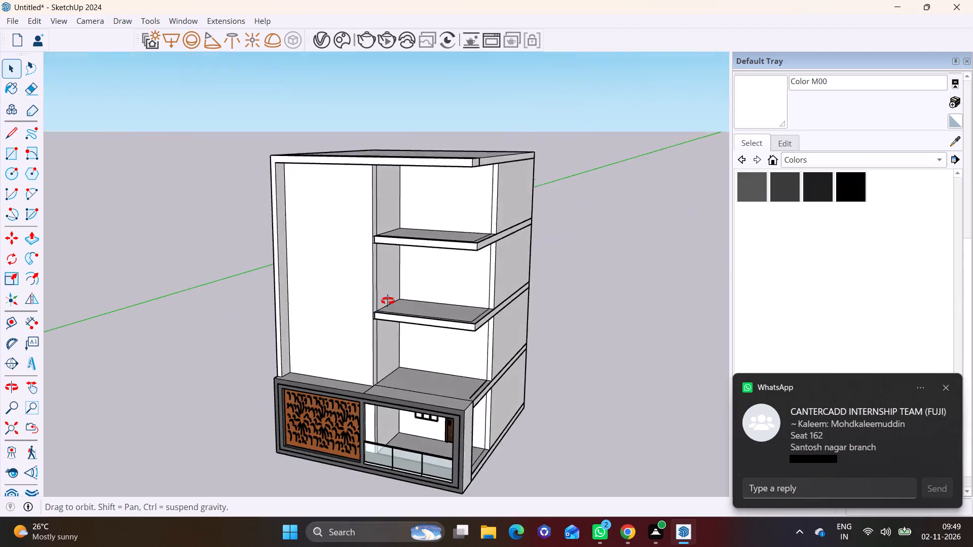
middle_drag(388, 301, 517, 271)
scroll(336, 244, up, 3)
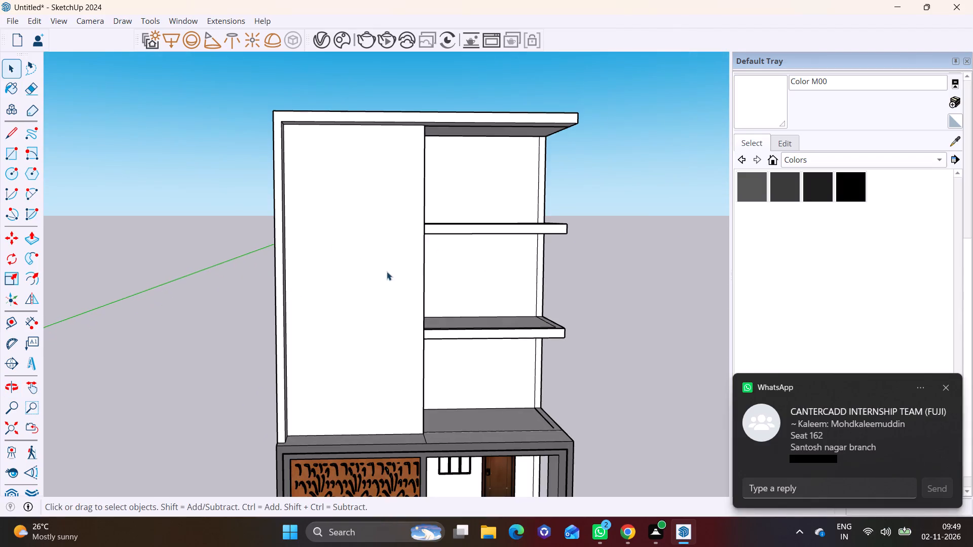
Paint the small grey side face of the raised wall panel at the lower slab band white with Color M00.
middle_drag(382, 270, 333, 292)
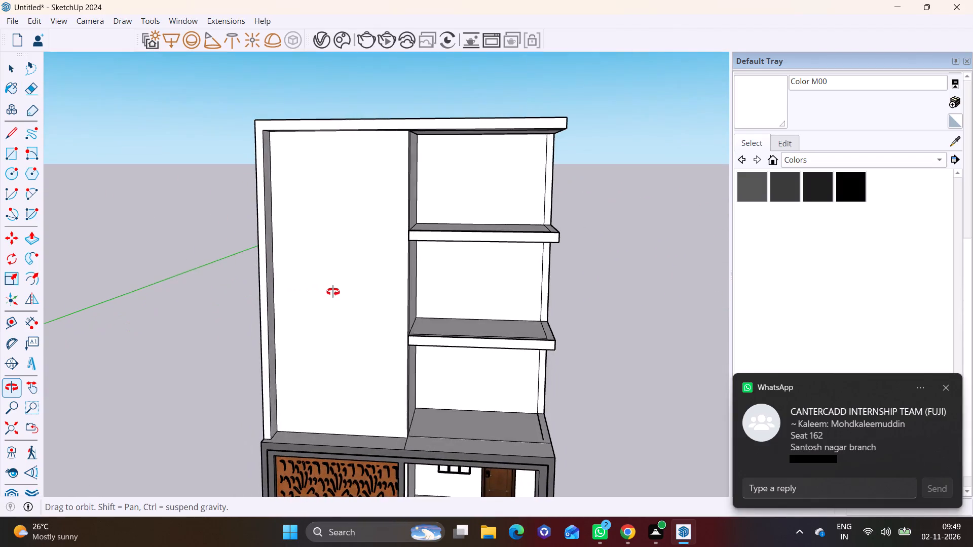
middle_drag(333, 292, 342, 293)
scroll(311, 314, up, 3)
middle_drag(307, 321, 248, 332)
scroll(255, 331, up, 1)
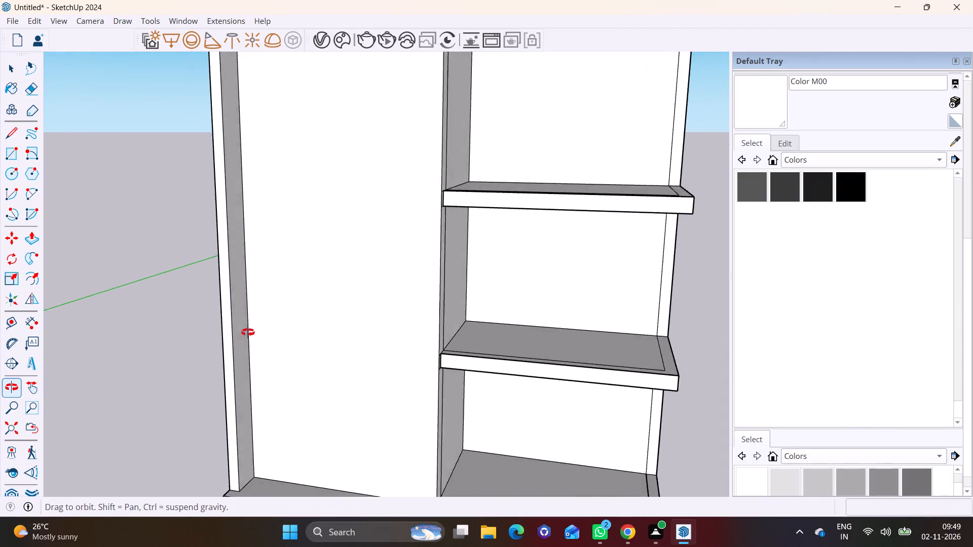
middle_drag(248, 332, 176, 333)
scroll(176, 333, down, 4)
scroll(276, 339, up, 4)
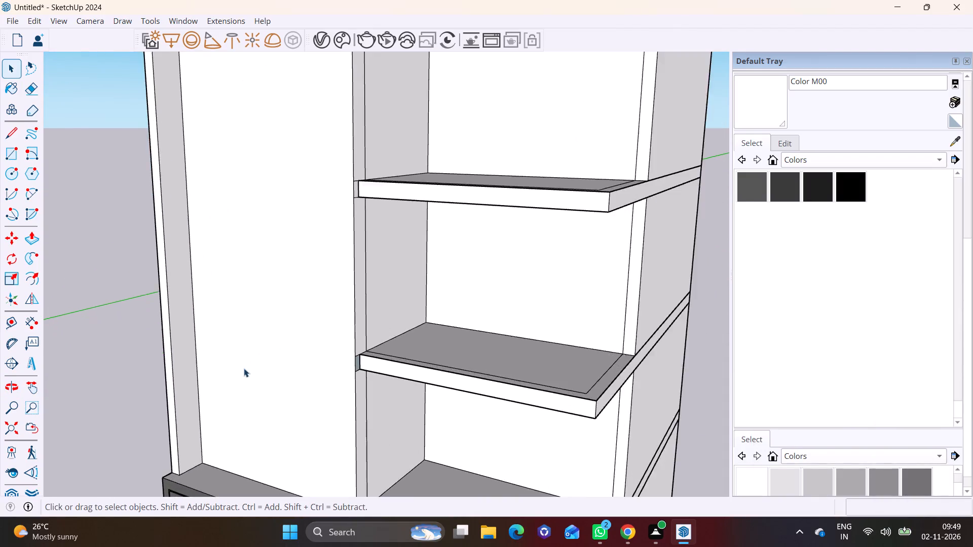
scroll(244, 368, up, 3)
middle_drag(304, 358, 344, 342)
scroll(344, 342, down, 3)
middle_drag(338, 365, 361, 304)
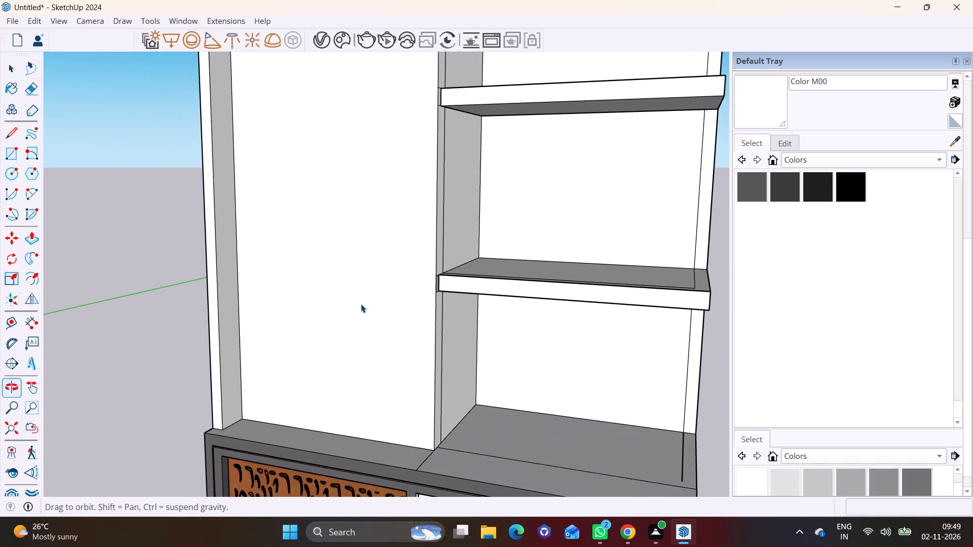
scroll(405, 307, up, 7)
middle_drag(447, 299, 385, 302)
click(742, 481)
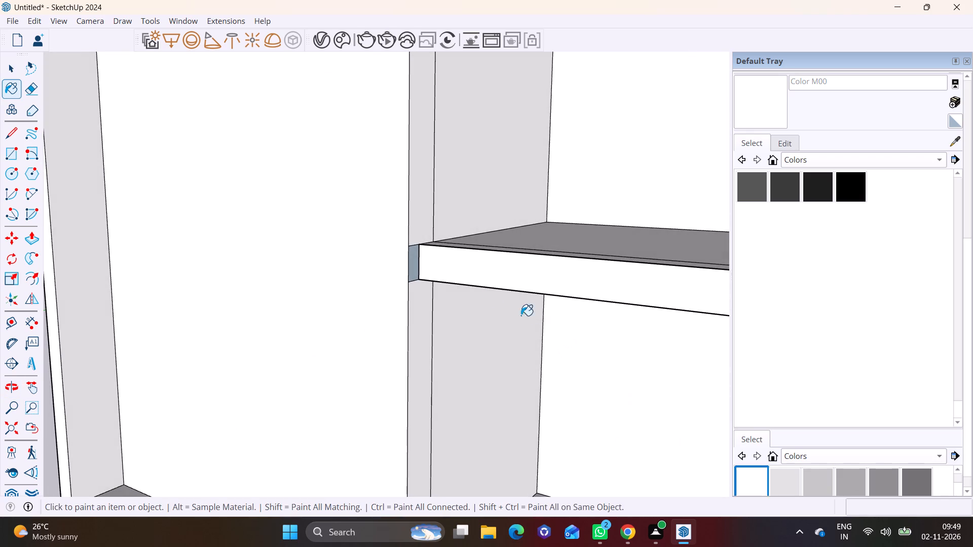
click(415, 262)
scroll(417, 276, down, 8)
scroll(444, 236, down, 3)
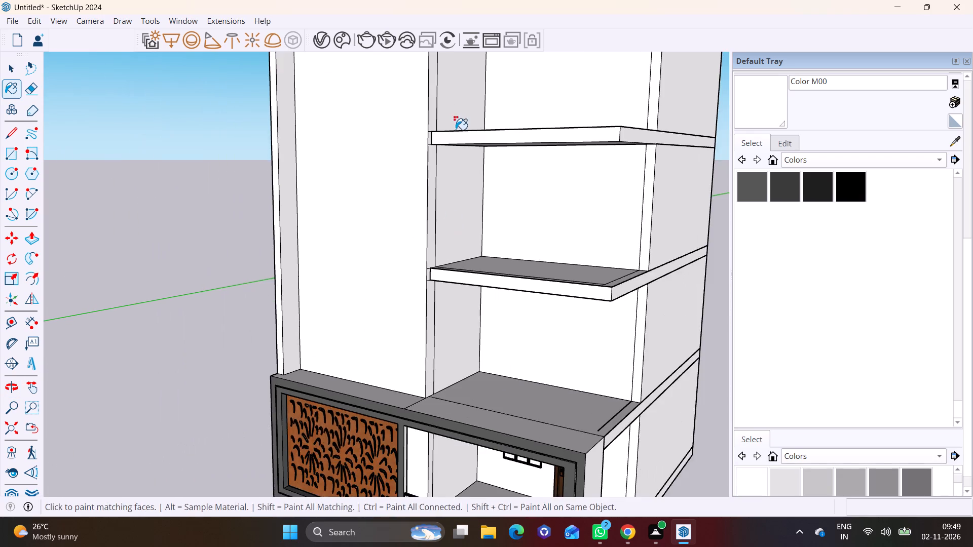
shift+middle_drag(456, 130, 455, 167)
scroll(483, 226, down, 3)
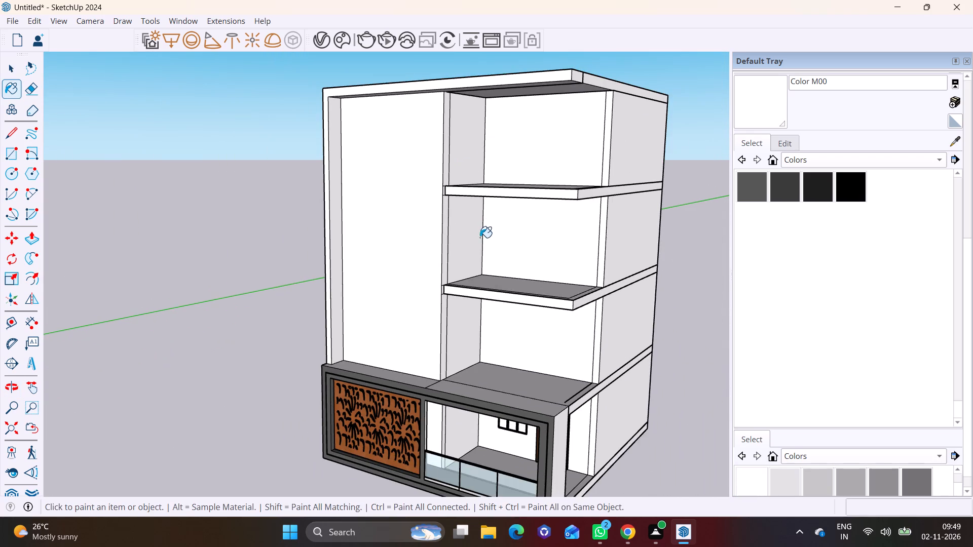
middle_drag(478, 238, 573, 253)
scroll(451, 286, up, 3)
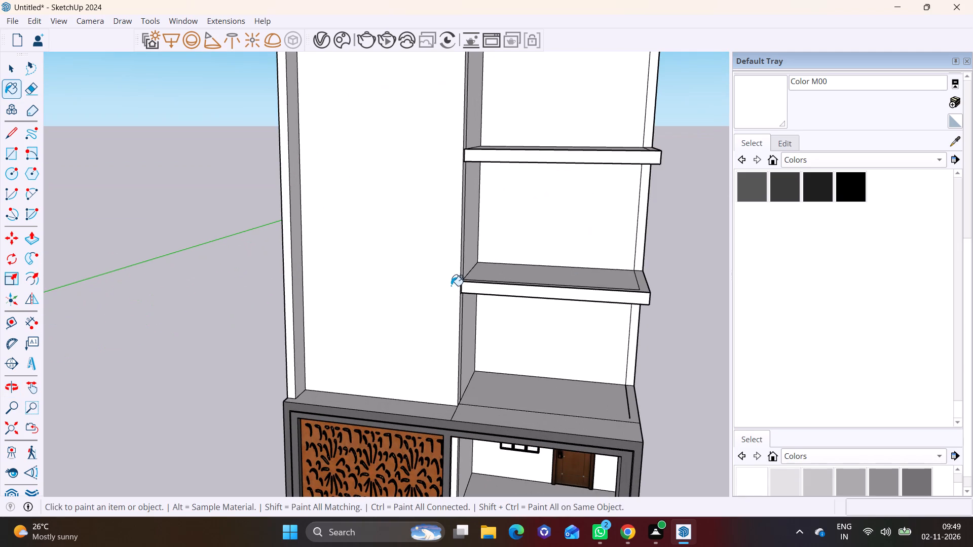
key(space)
Draw a tall vertical rectangle about 4' 5" by 15' 7" on the raised wall panel's front face.
middle_drag(414, 298, 483, 288)
scroll(436, 275, down, 2)
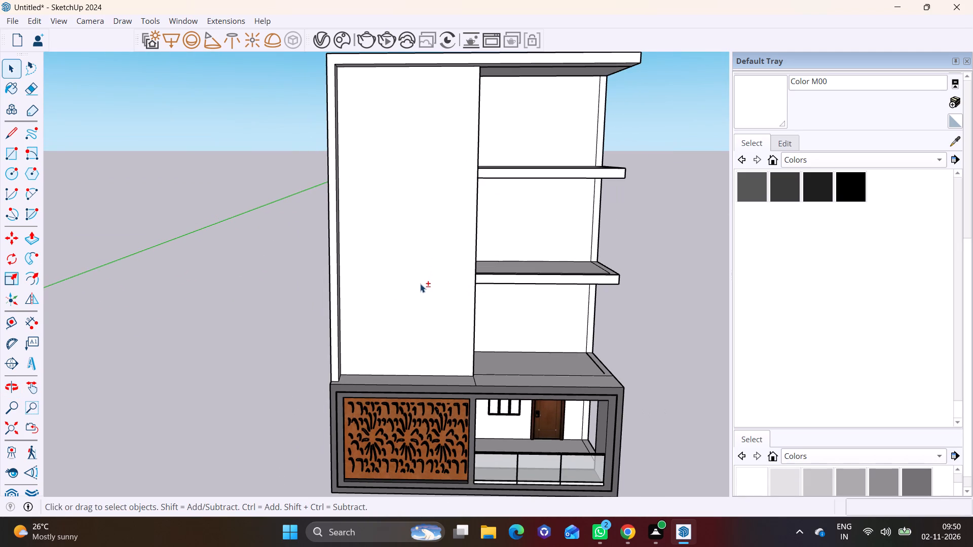
shift+middle_drag(416, 284, 389, 324)
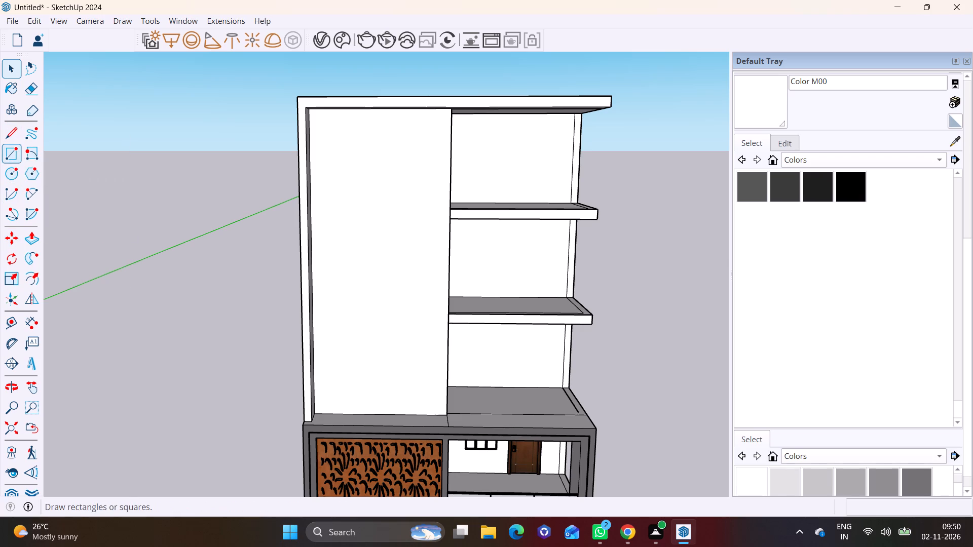
click(13, 152)
scroll(397, 332, up, 3)
middle_drag(399, 333, 385, 329)
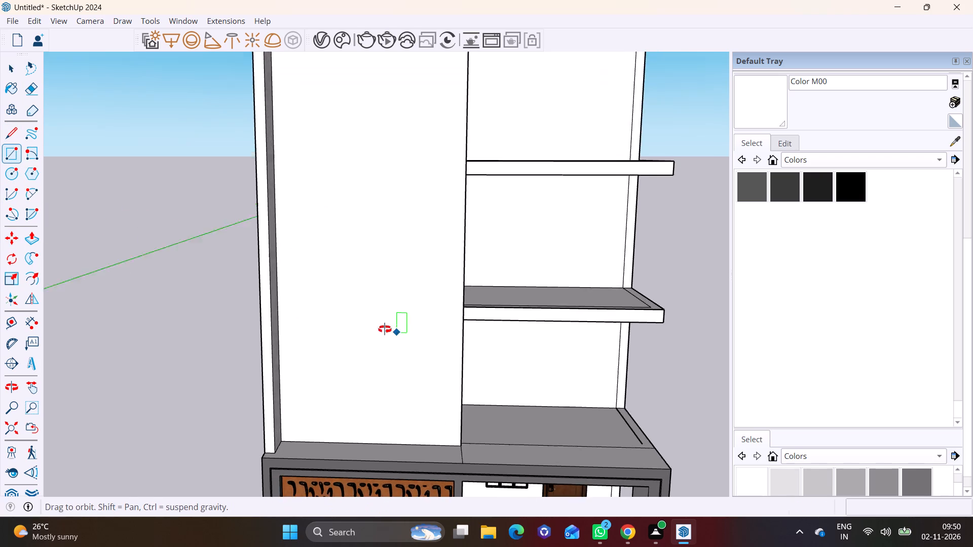
middle_drag(385, 329, 345, 314)
shift+middle_drag(359, 311, 338, 380)
middle_drag(381, 383, 439, 383)
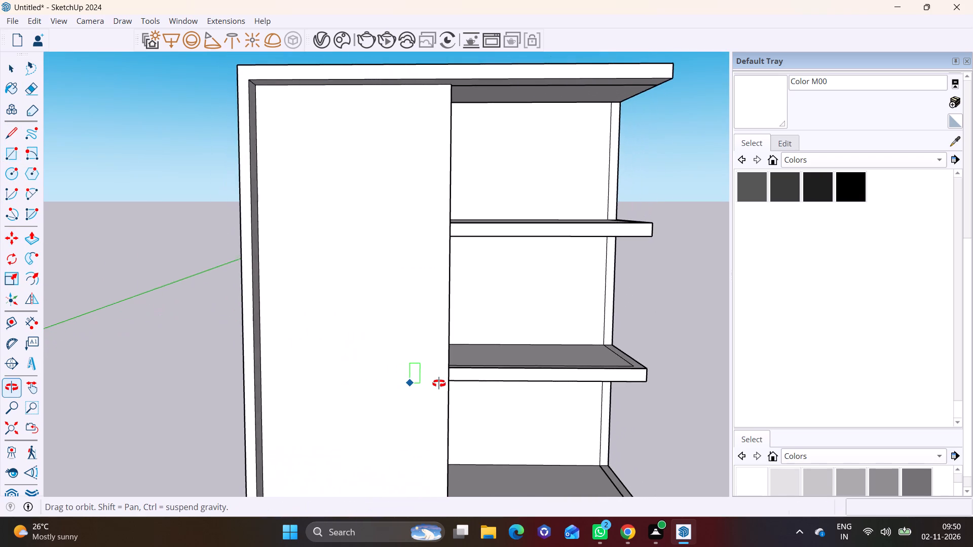
middle_drag(439, 383, 405, 373)
scroll(336, 390, down, 1)
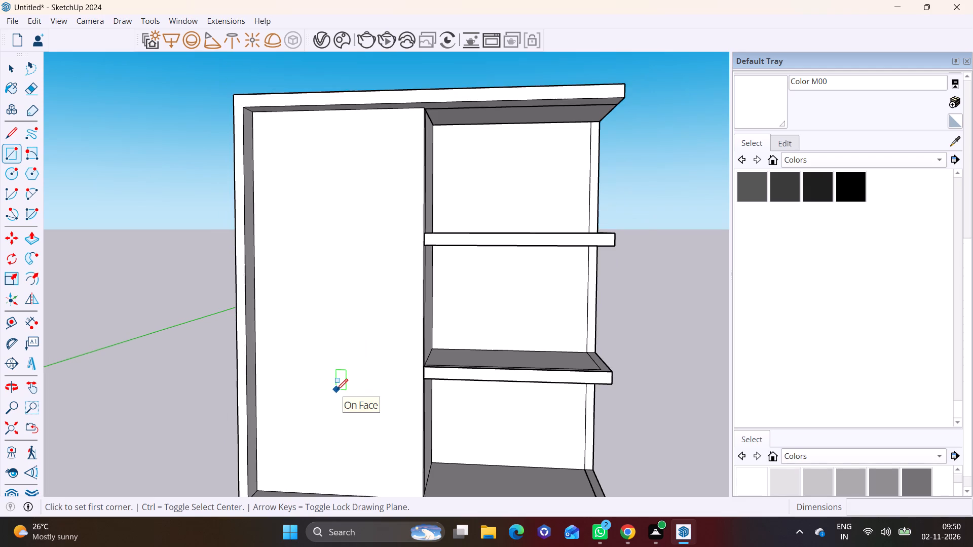
shift+middle_drag(336, 390, 332, 336)
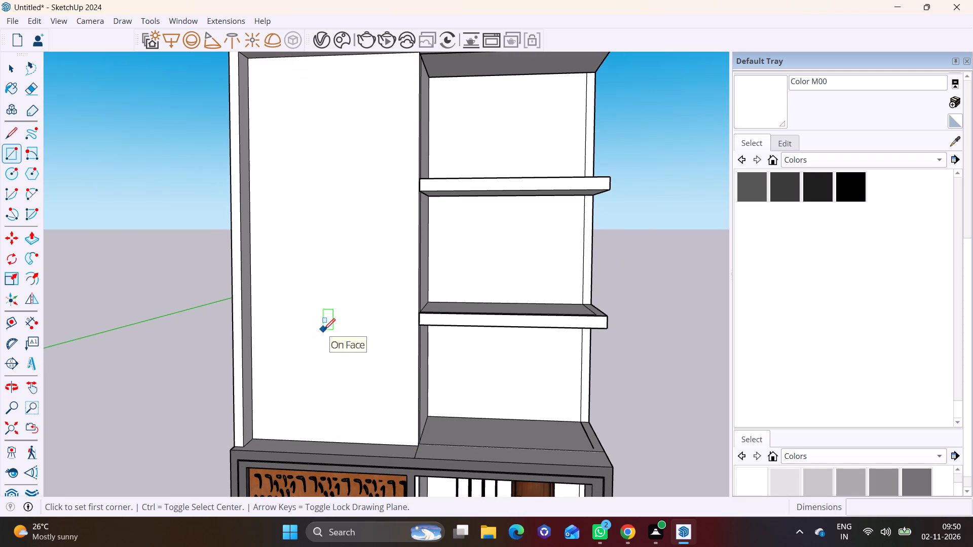
click(316, 328)
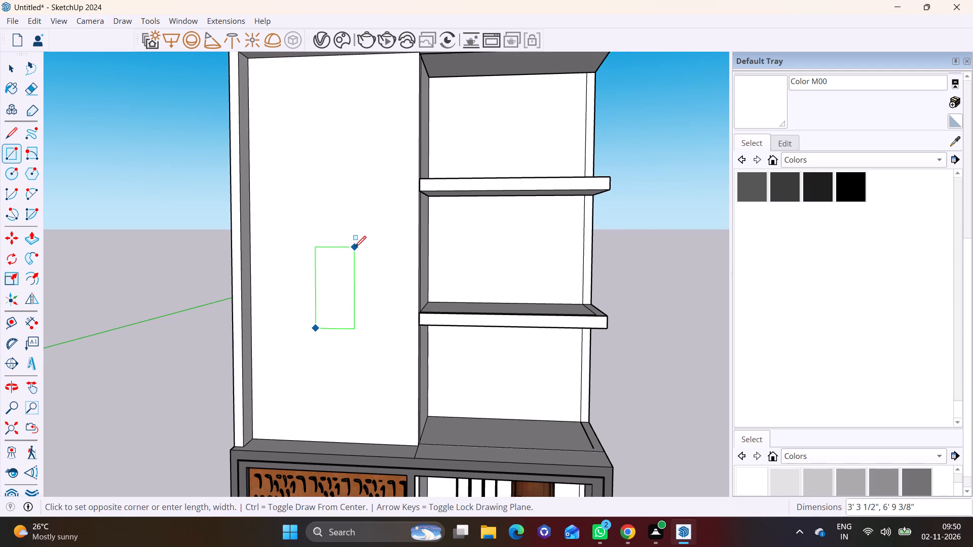
shift+middle_drag(356, 232, 356, 325)
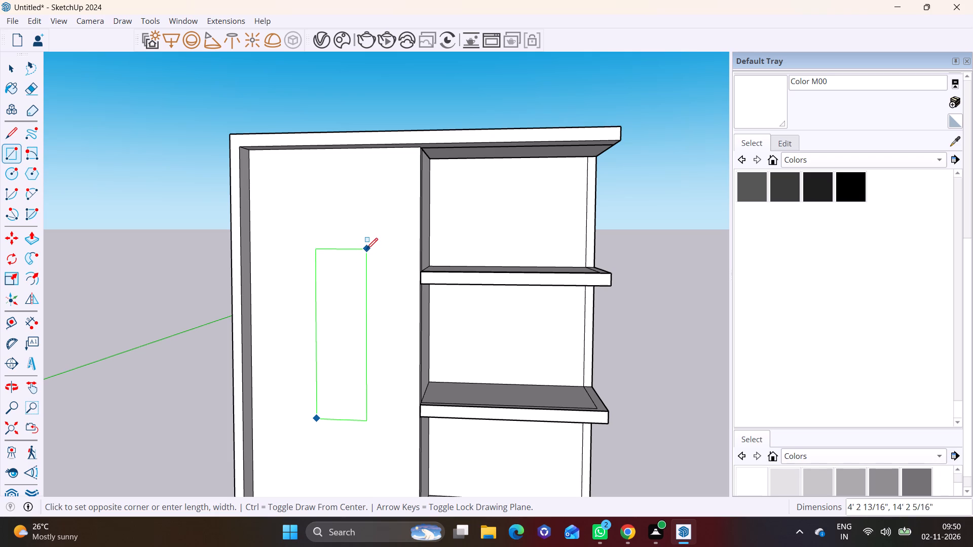
click(369, 233)
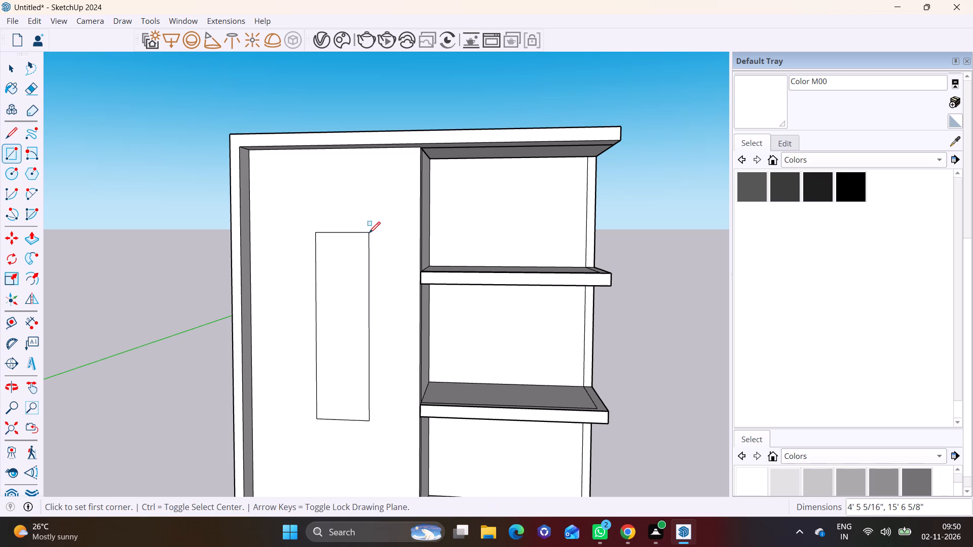
key(space)
Push/pull the tall rectangular face drawn on the raised wall panel.
click(342, 290)
middle_drag(425, 322, 286, 361)
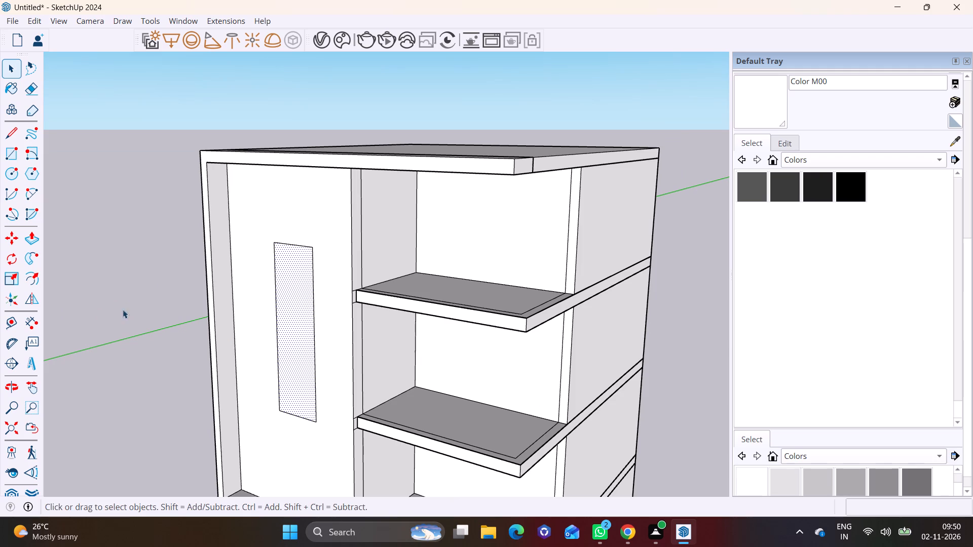
click(25, 240)
click(297, 308)
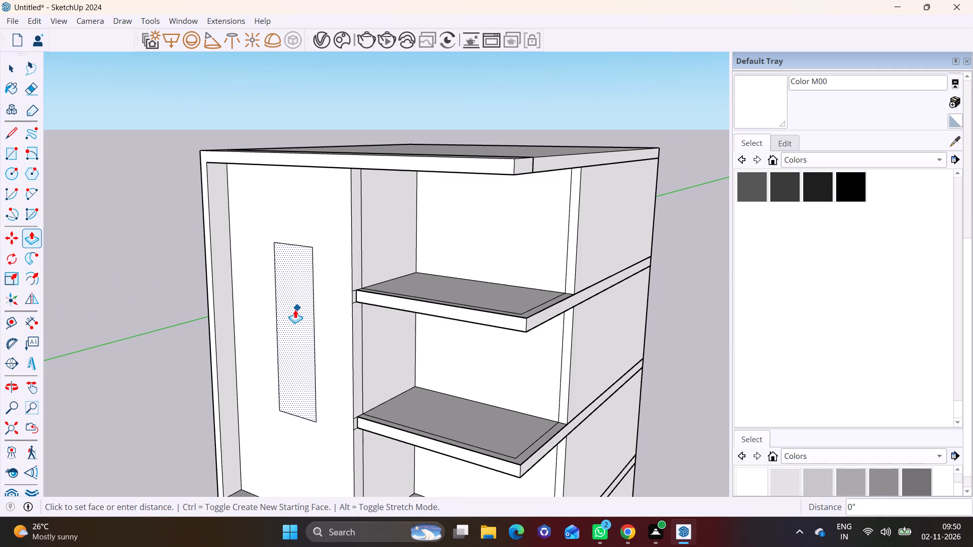
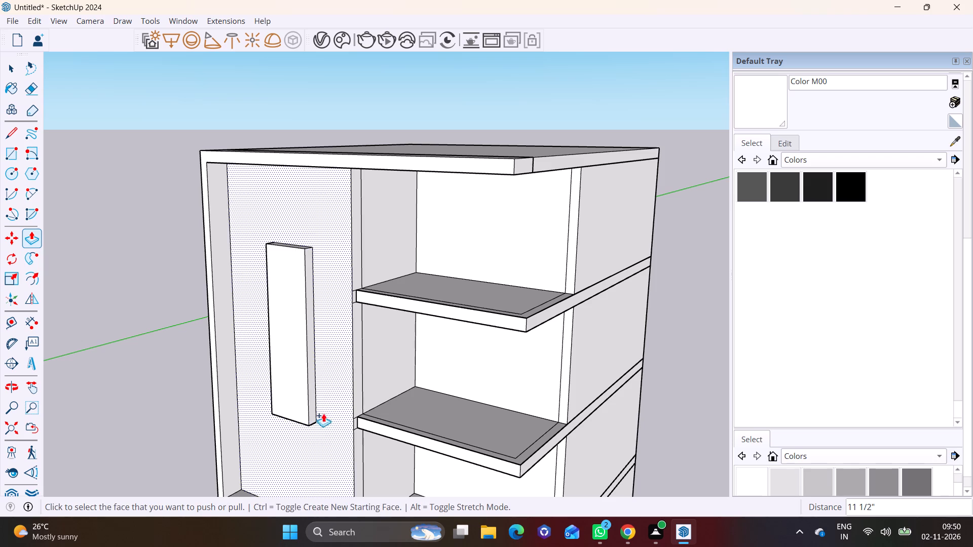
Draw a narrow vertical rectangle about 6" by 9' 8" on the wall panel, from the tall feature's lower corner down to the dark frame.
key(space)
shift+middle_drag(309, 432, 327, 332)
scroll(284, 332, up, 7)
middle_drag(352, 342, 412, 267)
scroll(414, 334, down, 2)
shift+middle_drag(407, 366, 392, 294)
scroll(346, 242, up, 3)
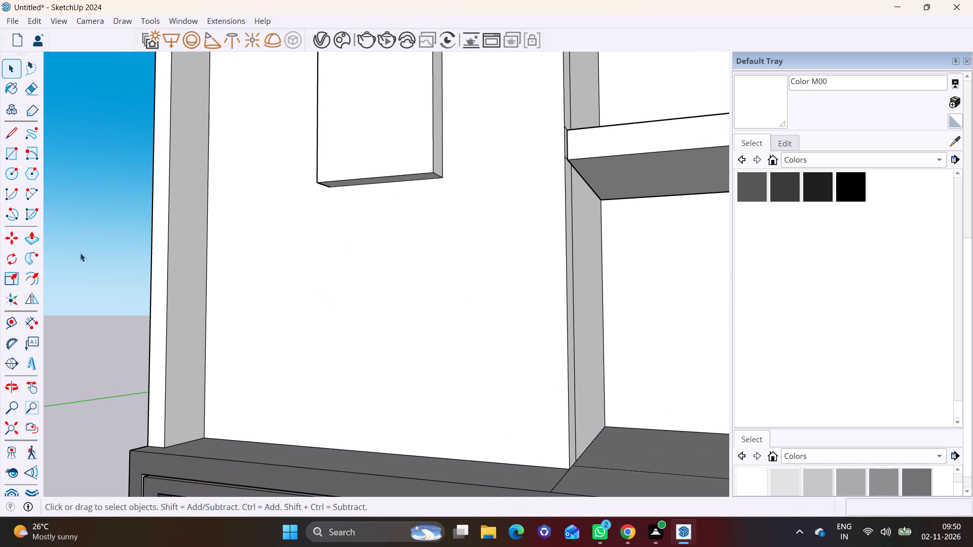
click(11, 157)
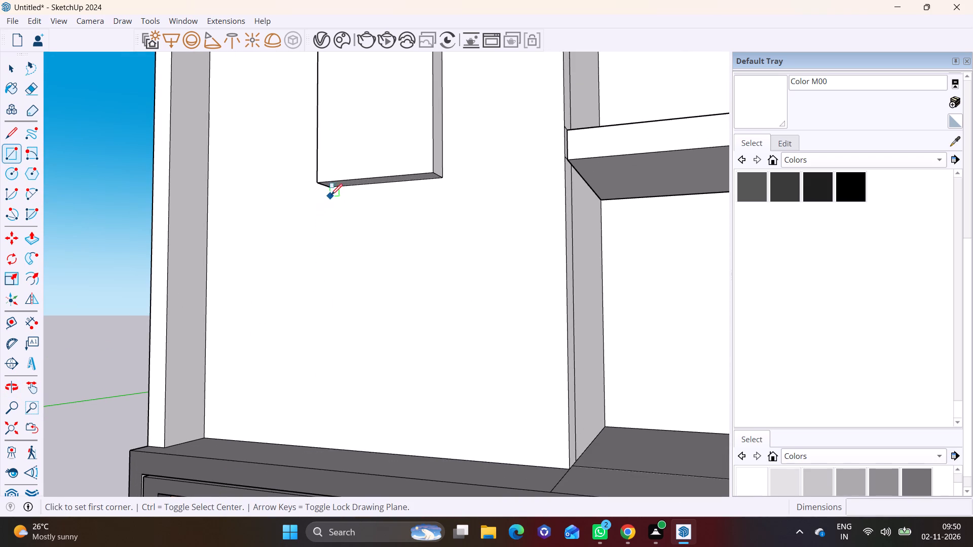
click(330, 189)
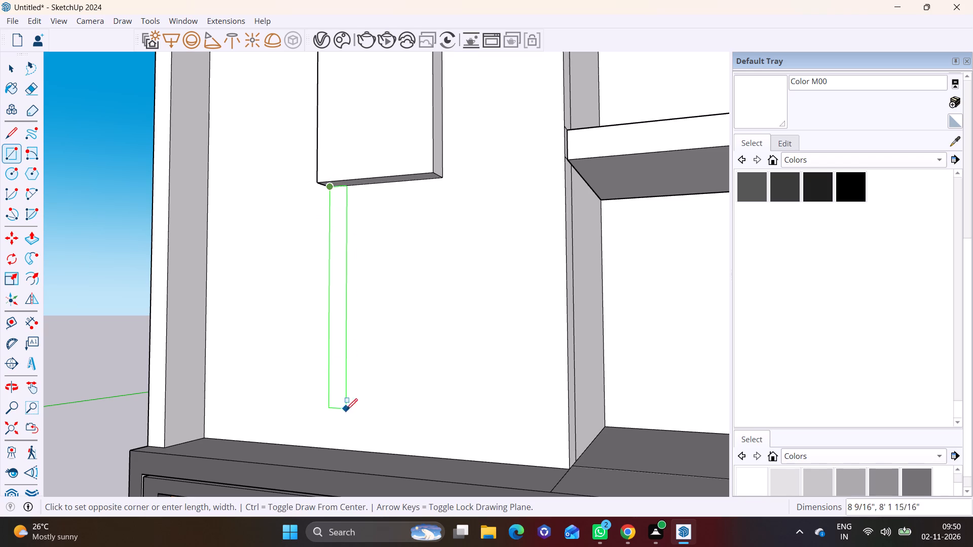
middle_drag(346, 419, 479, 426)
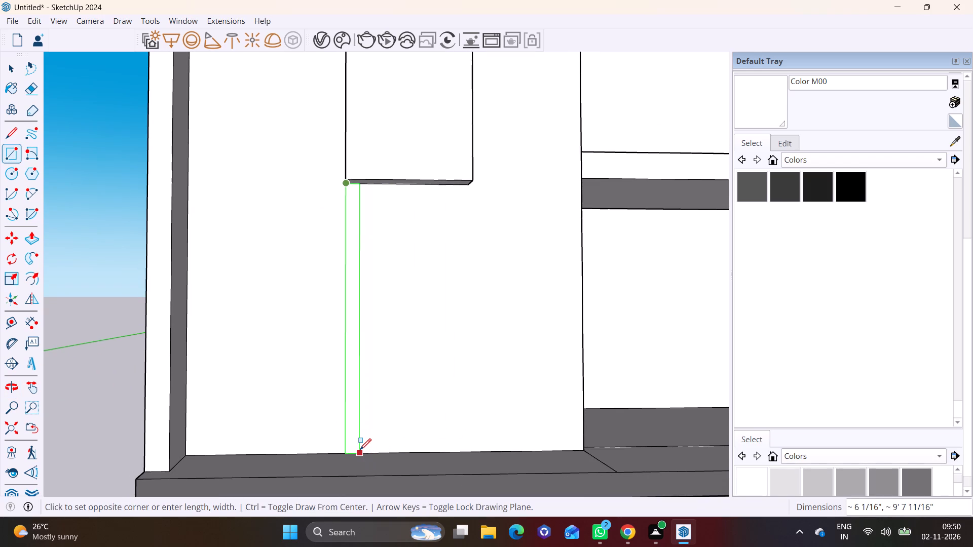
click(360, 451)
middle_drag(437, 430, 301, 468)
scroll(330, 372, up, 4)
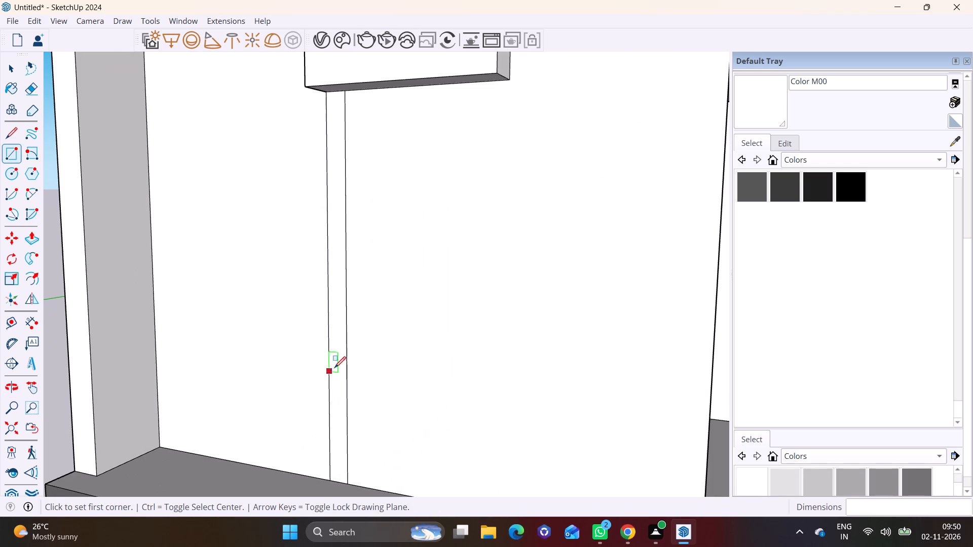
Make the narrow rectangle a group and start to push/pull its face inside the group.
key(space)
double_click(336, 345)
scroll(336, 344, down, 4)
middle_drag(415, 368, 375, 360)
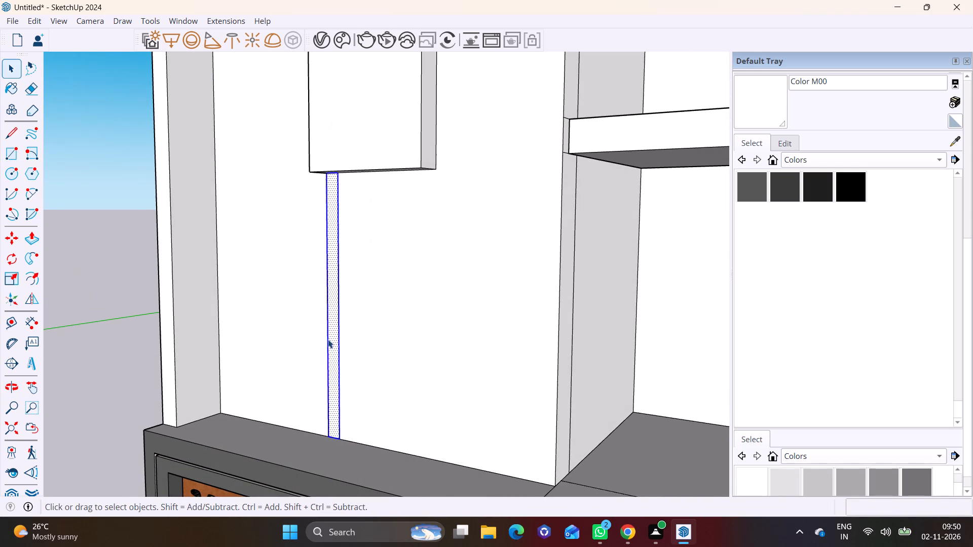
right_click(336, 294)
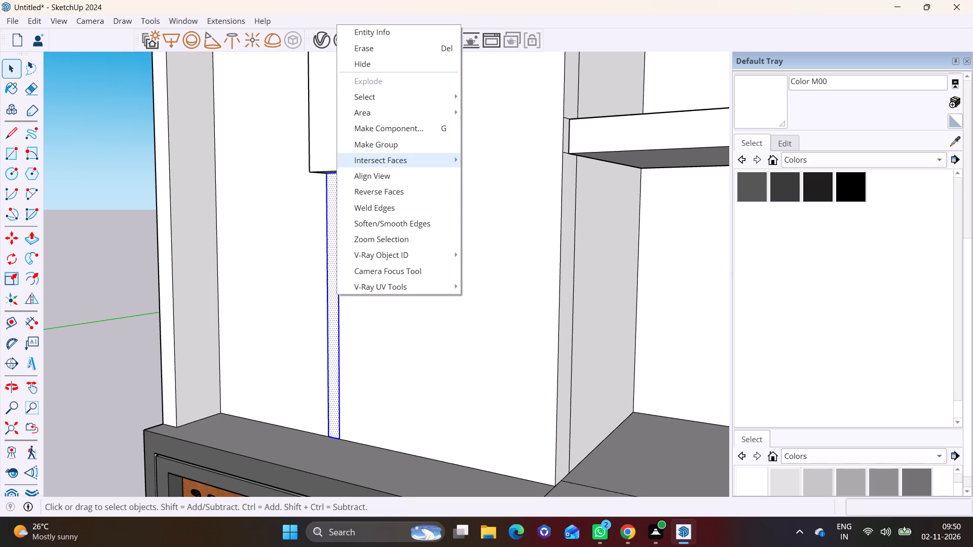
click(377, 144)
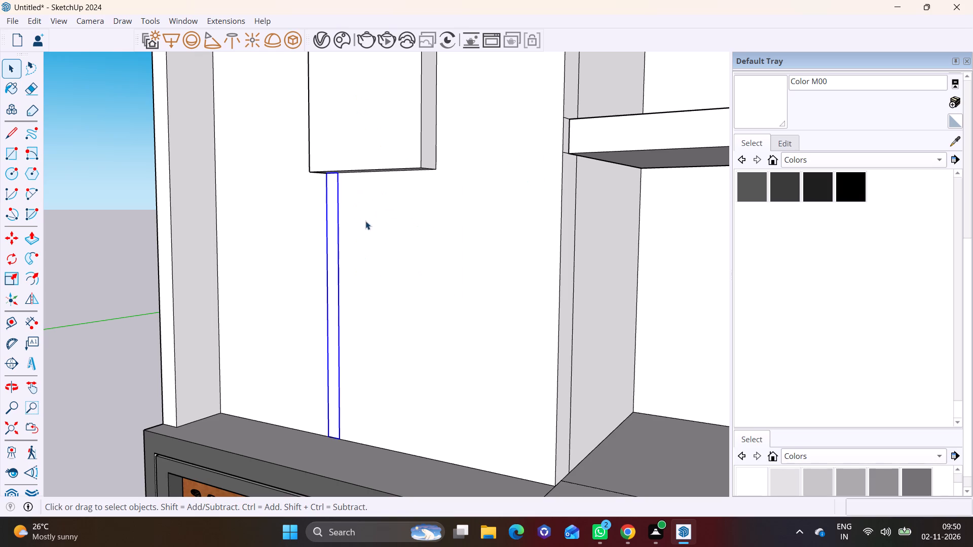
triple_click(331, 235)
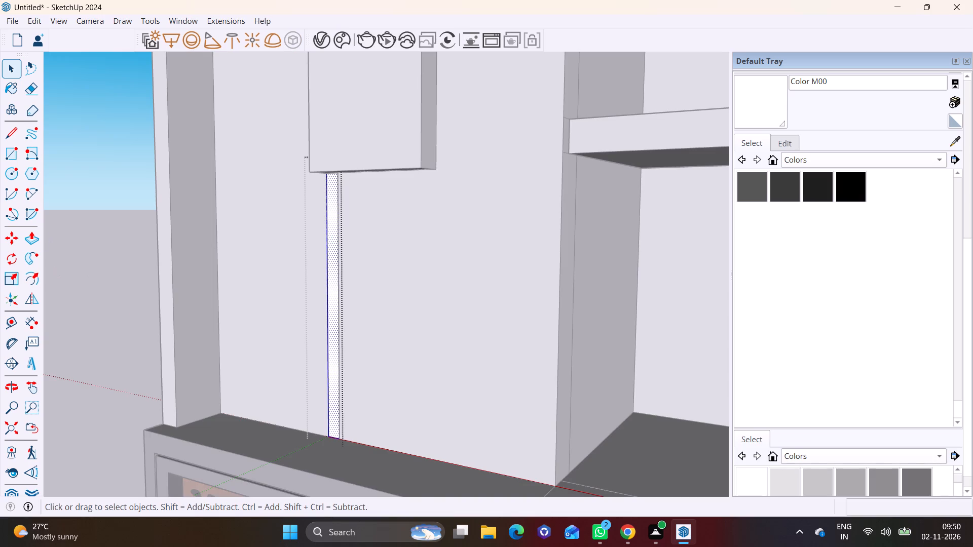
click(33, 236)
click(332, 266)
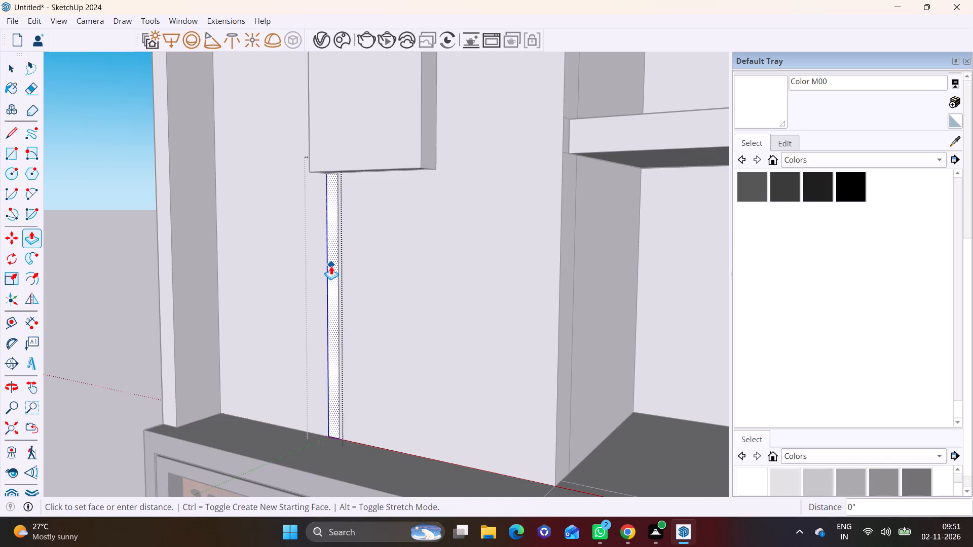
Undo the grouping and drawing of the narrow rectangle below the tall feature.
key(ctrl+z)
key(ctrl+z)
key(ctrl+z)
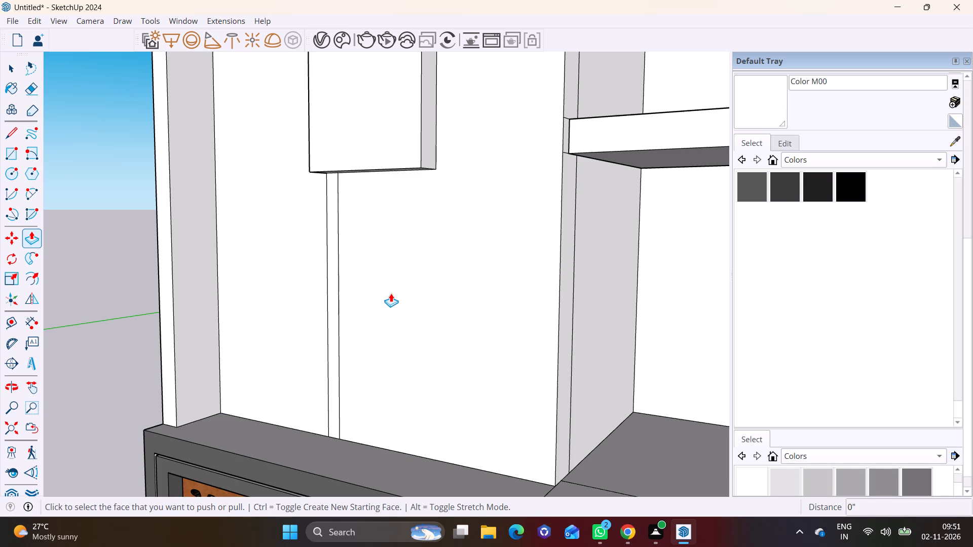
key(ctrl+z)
Draw a narrow vertical rectangle about 10" by 5' 6" at the wall panel's base below the tall feature's outer edge, and group it.
click(10, 155)
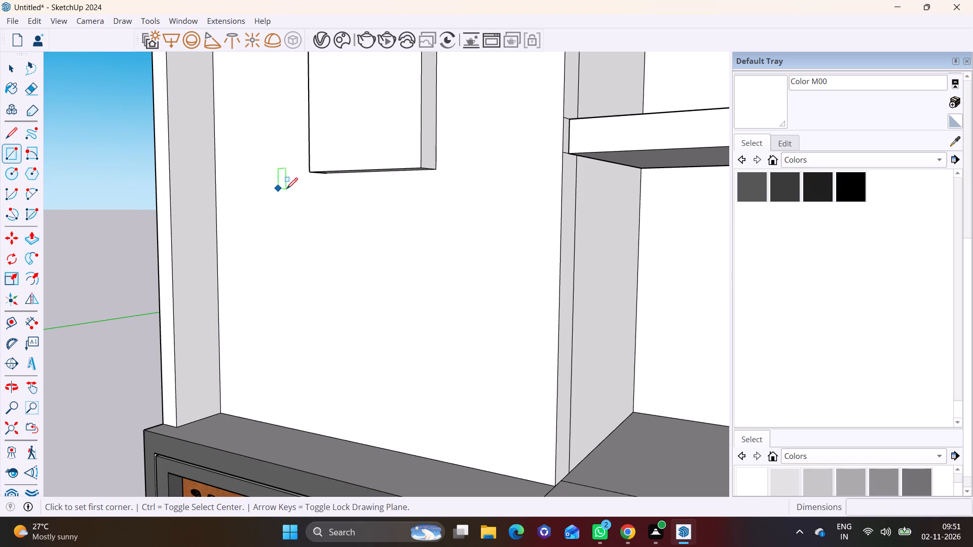
click(311, 431)
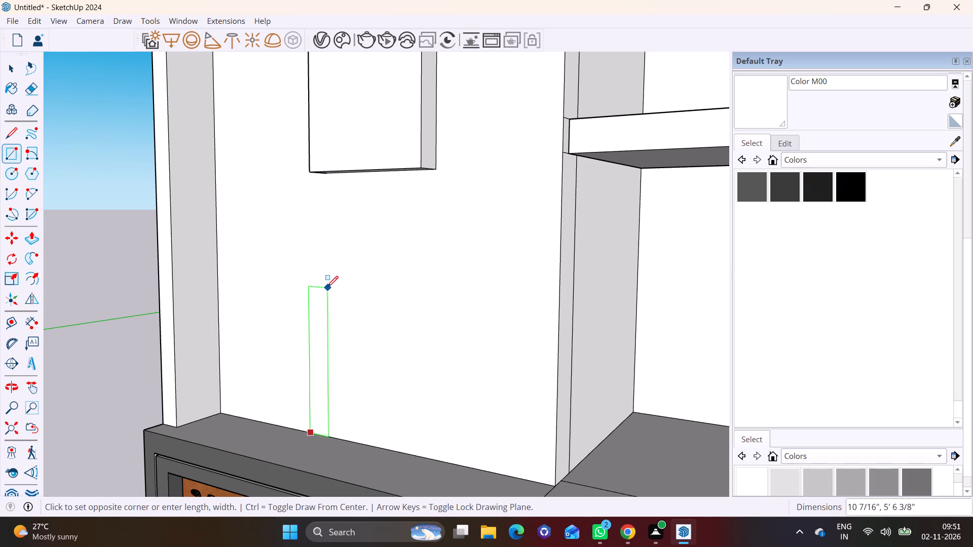
click(327, 287)
key(space)
double_click(317, 305)
right_click(317, 305)
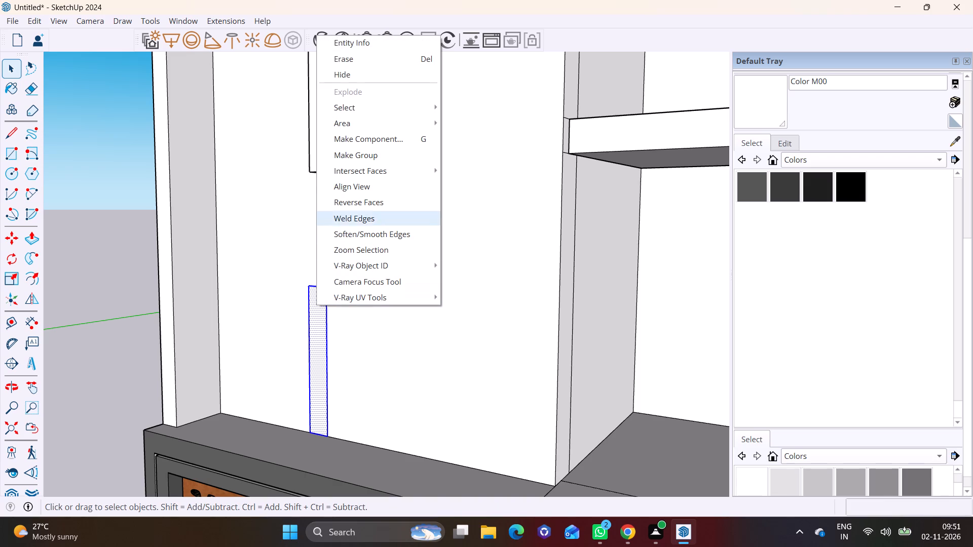
click(360, 158)
Open the narrow strip group, push/pull its front face slightly outward into a thin solid, and close the group.
triple_click(317, 307)
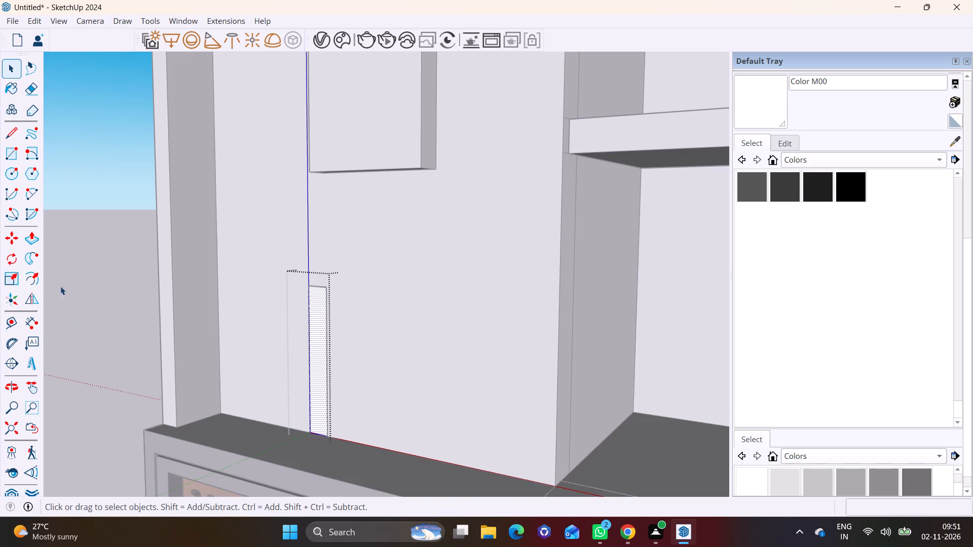
click(30, 239)
click(317, 383)
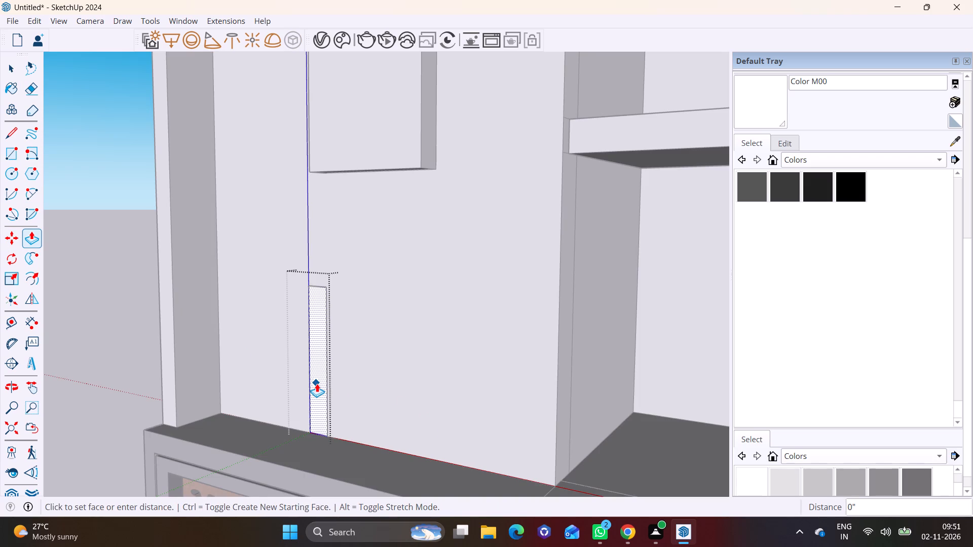
click(312, 386)
key(space)
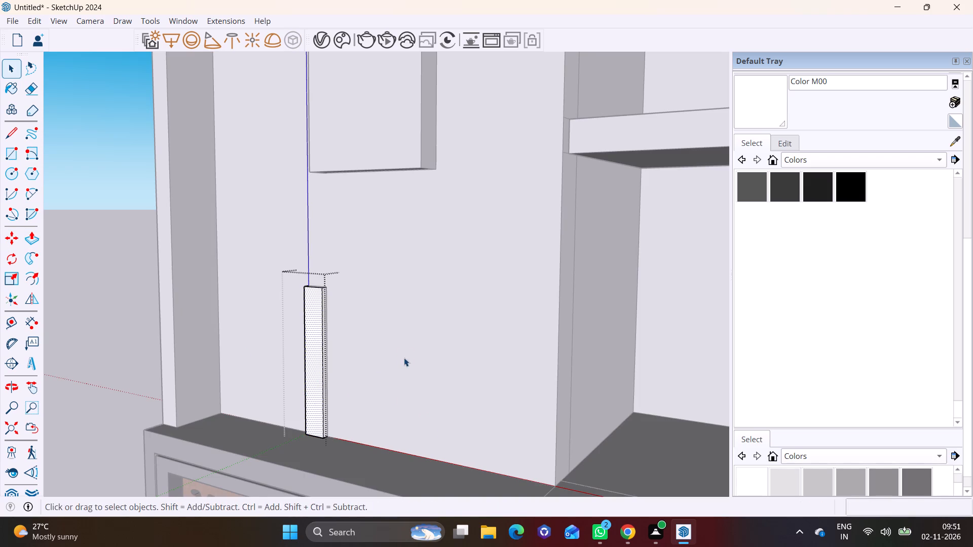
middle_drag(404, 358, 352, 439)
scroll(332, 302, up, 8)
key(space)
click(180, 238)
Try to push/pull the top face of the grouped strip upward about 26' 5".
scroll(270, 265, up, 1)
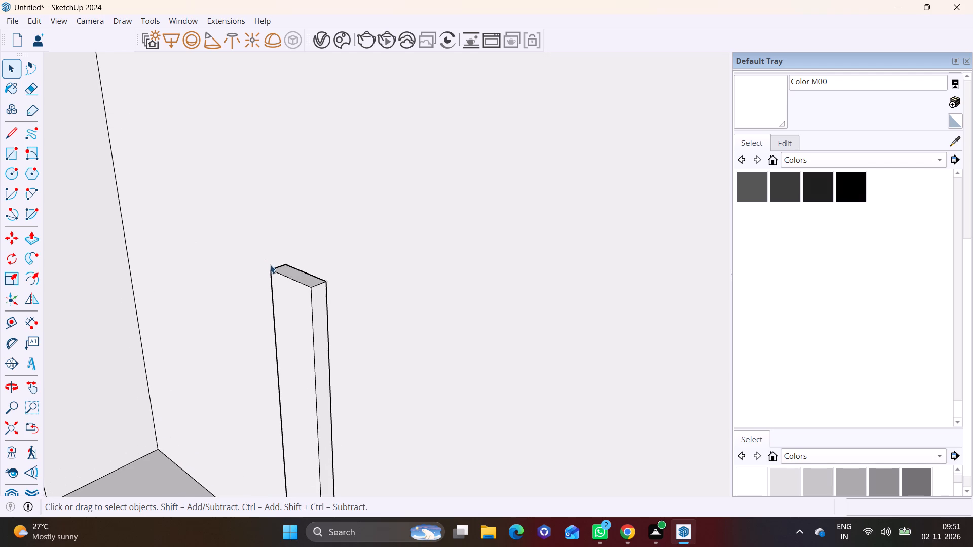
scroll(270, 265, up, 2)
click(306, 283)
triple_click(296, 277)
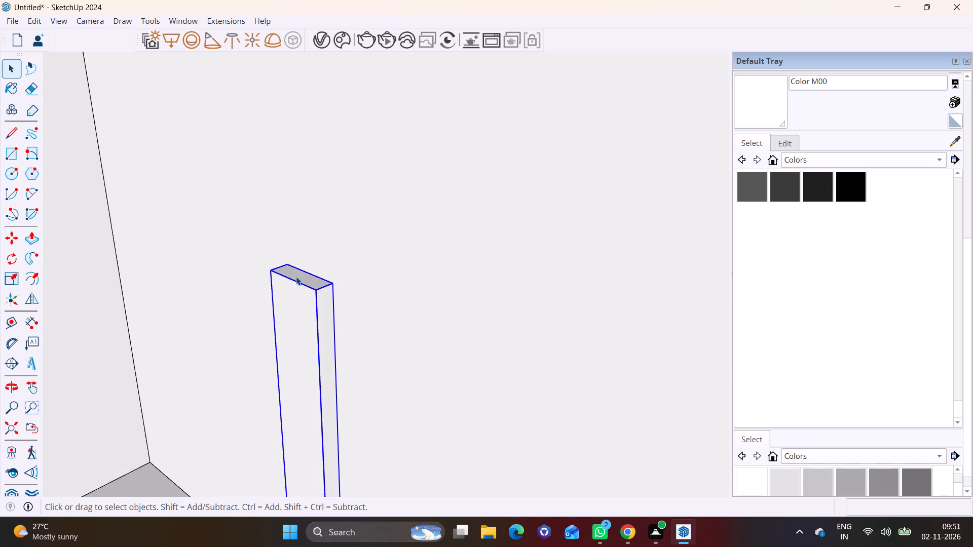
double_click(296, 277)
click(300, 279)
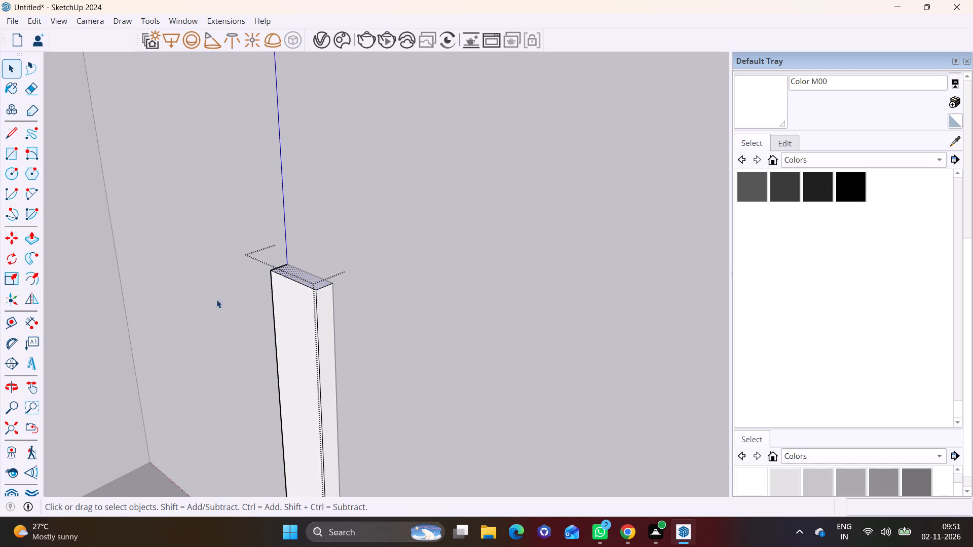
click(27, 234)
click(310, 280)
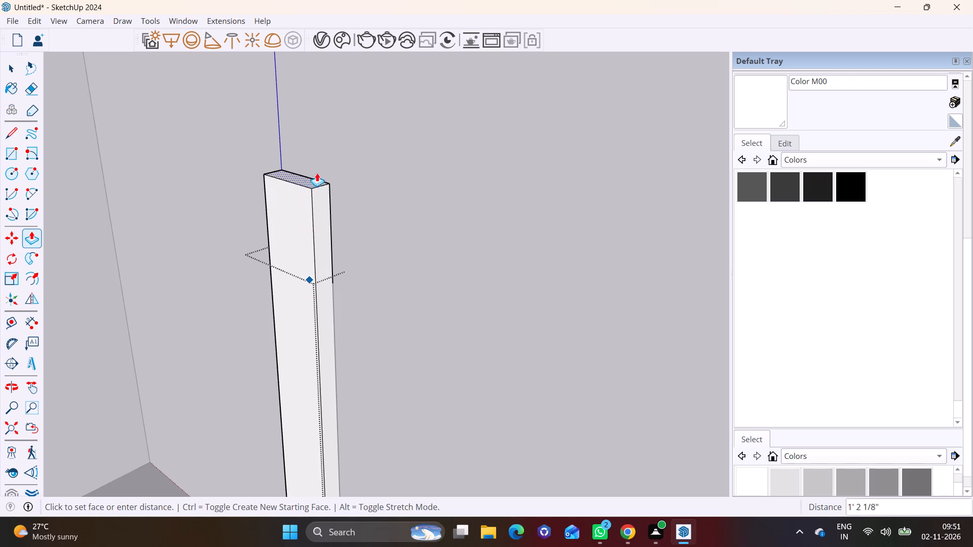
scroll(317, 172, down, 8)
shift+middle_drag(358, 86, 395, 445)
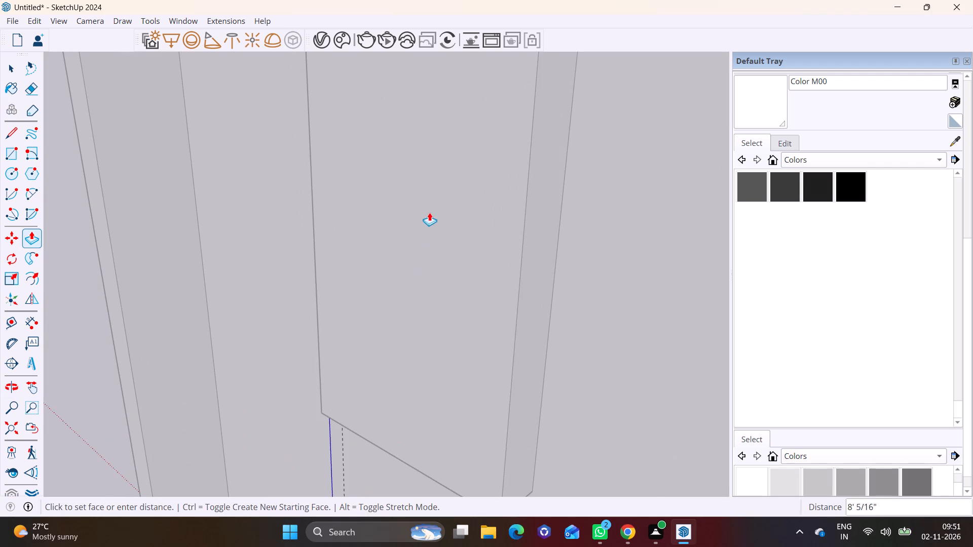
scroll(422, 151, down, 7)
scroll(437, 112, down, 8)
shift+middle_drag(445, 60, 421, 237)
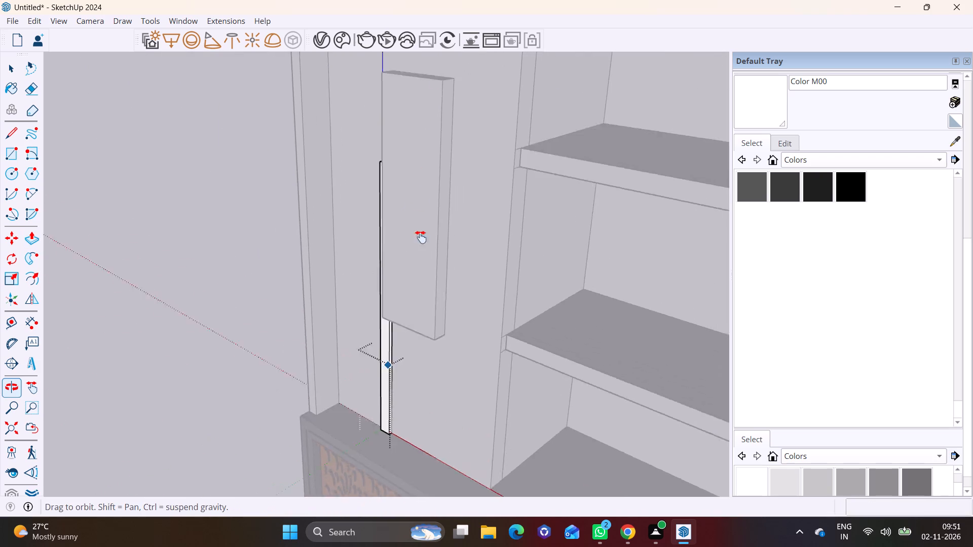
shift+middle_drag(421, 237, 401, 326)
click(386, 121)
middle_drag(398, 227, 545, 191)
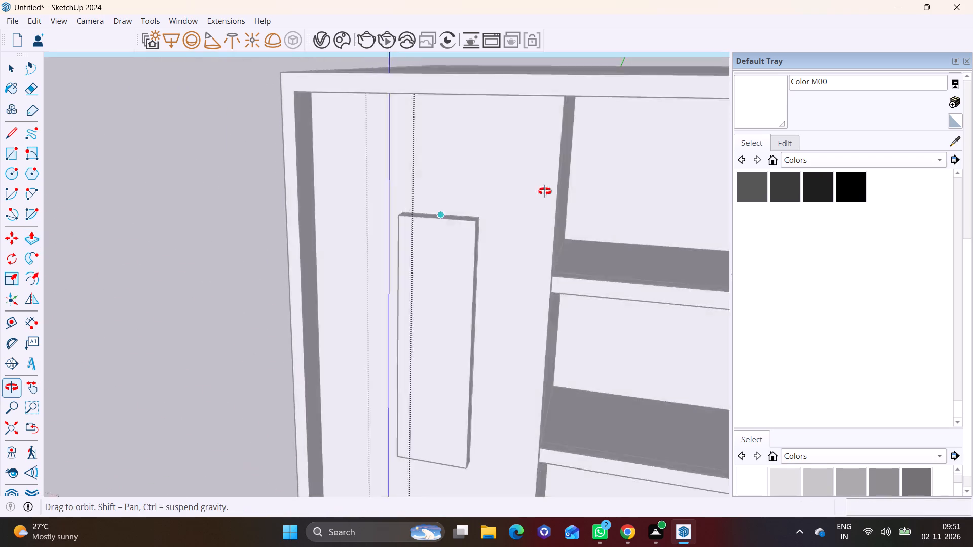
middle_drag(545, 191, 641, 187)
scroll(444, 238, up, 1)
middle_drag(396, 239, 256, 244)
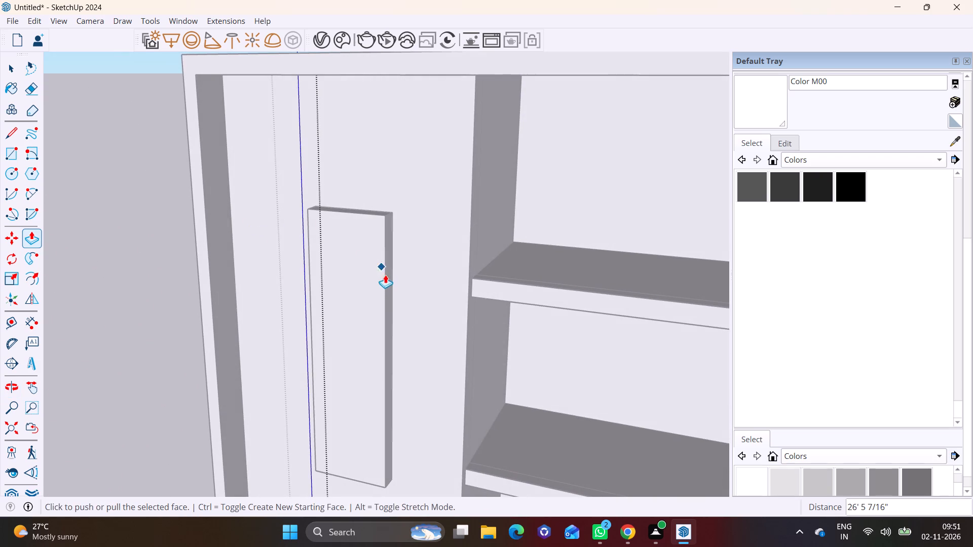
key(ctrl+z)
Push/pull the grouped strip's top face upward about 21' 9", past the top of the tall rectangular feature.
scroll(330, 362, down, 1)
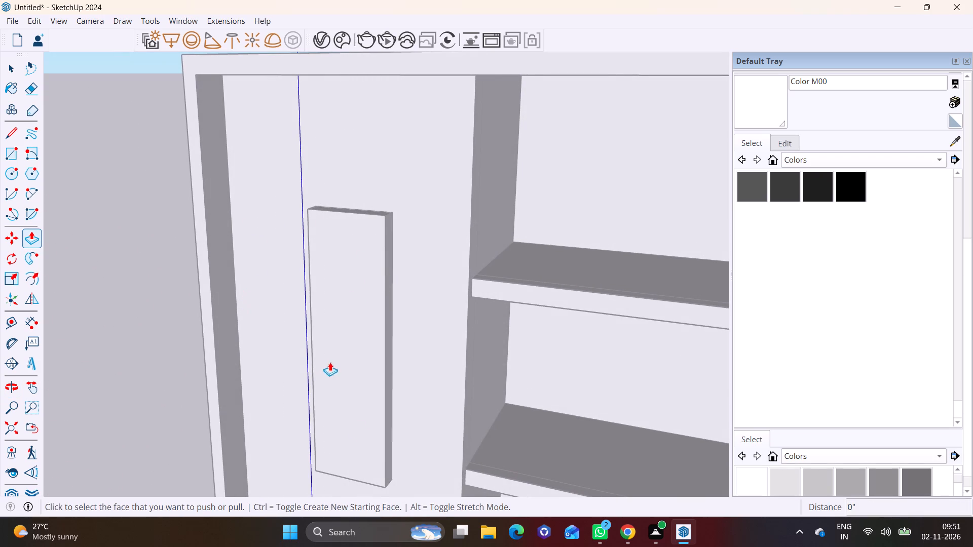
scroll(330, 362, down, 1)
shift+middle_drag(371, 437, 364, 283)
scroll(321, 350, up, 7)
middle_drag(306, 360, 253, 397)
scroll(292, 333, up, 4)
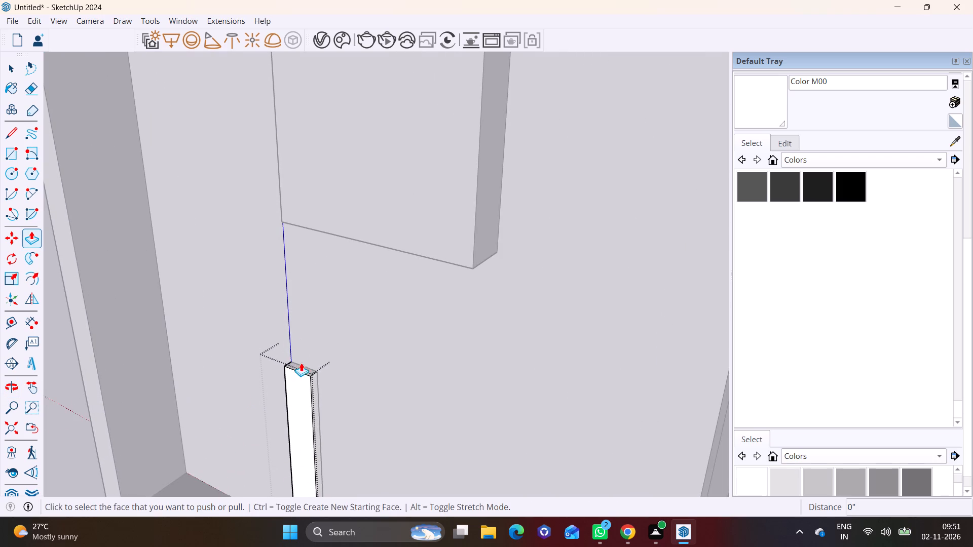
key(space)
click(309, 371)
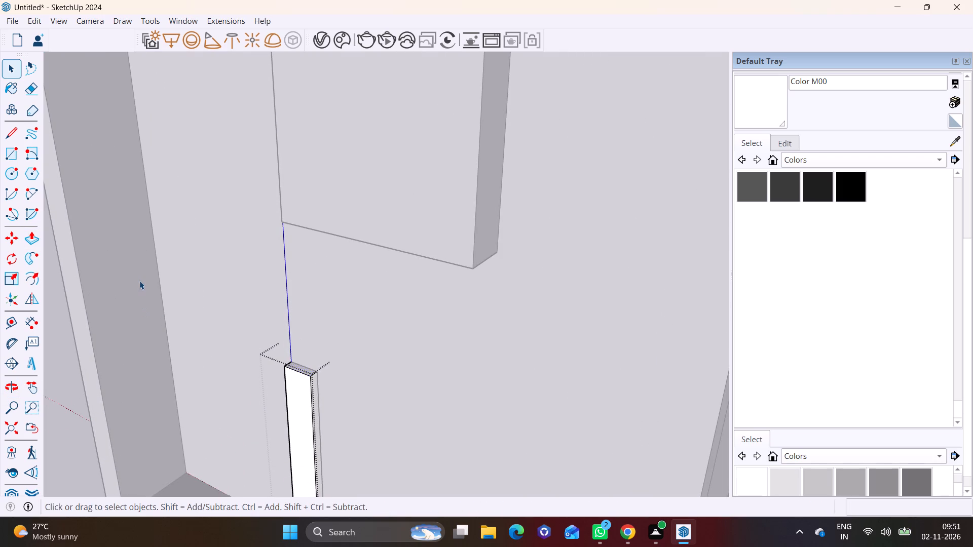
click(27, 242)
click(299, 366)
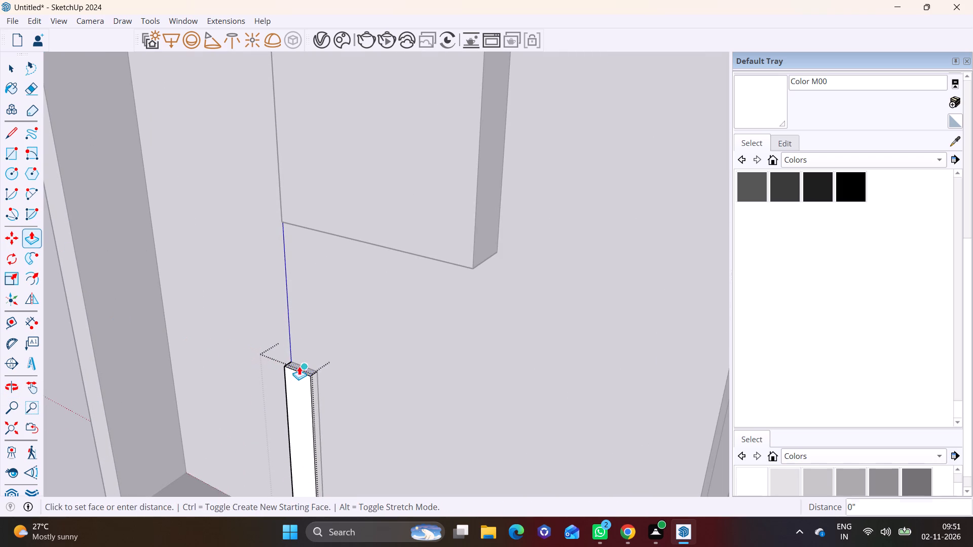
scroll(332, 222, down, 8)
scroll(351, 142, down, 6)
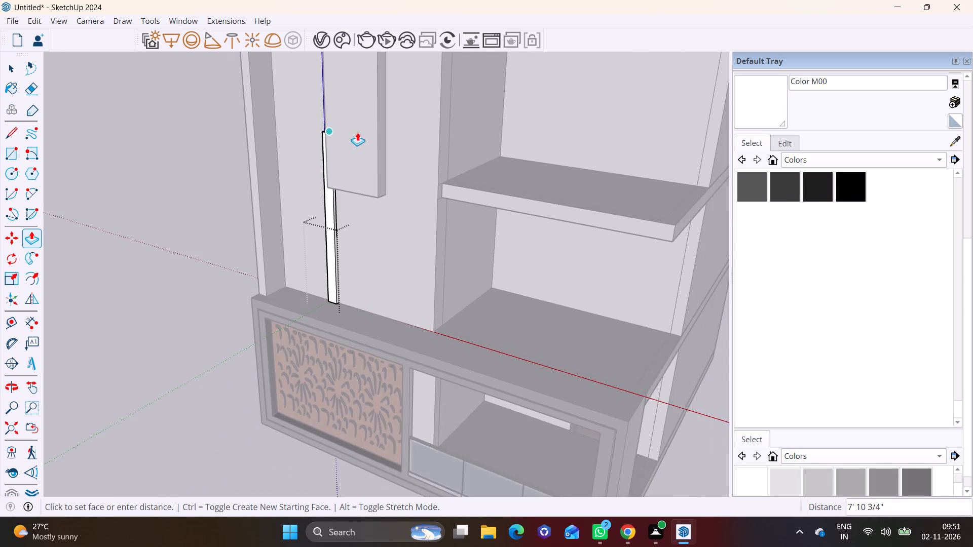
shift+middle_drag(357, 132, 332, 476)
click(314, 280)
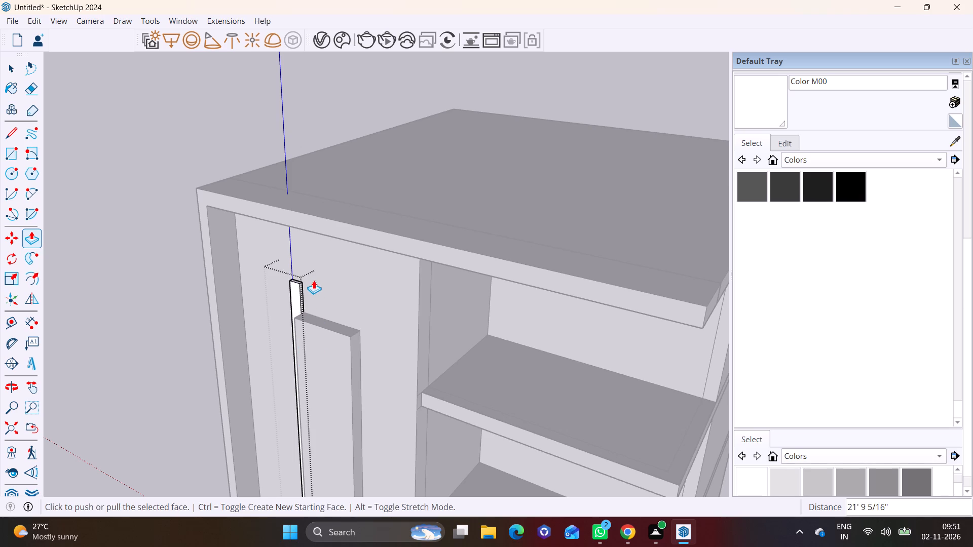
Extend the strip's top face further up to the underside of the roof edge and close the group.
scroll(289, 268, up, 8)
click(306, 299)
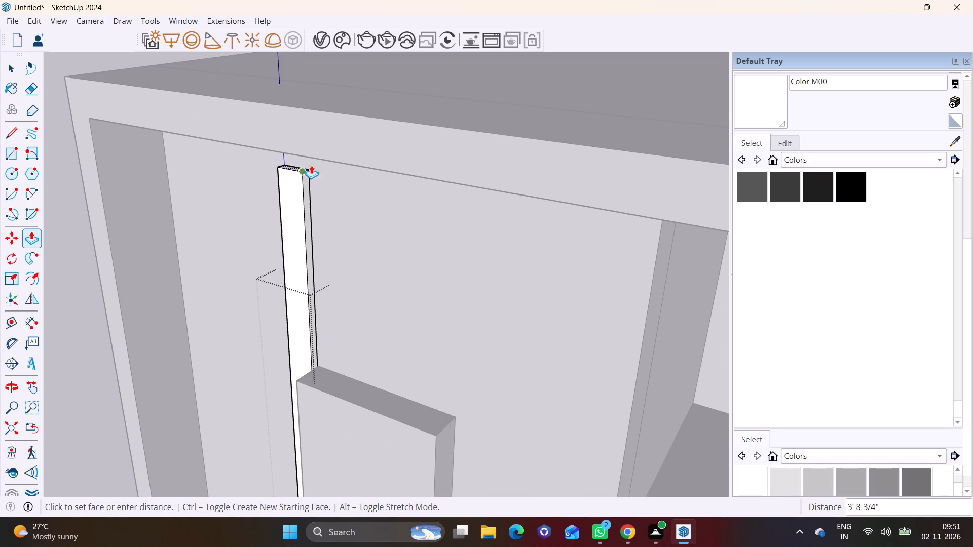
click(311, 143)
key(space)
click(93, 311)
Examine the full-height strip where it meets the tall rectangular feature on the wall panel.
scroll(225, 324, down, 2)
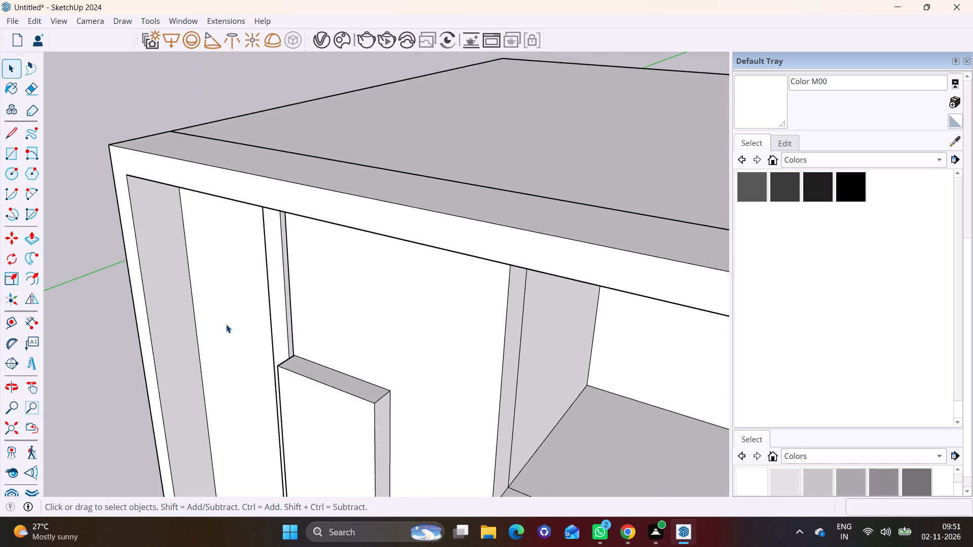
scroll(226, 324, down, 5)
middle_drag(323, 338, 549, 277)
scroll(423, 389, up, 6)
shift+middle_drag(424, 398, 604, 356)
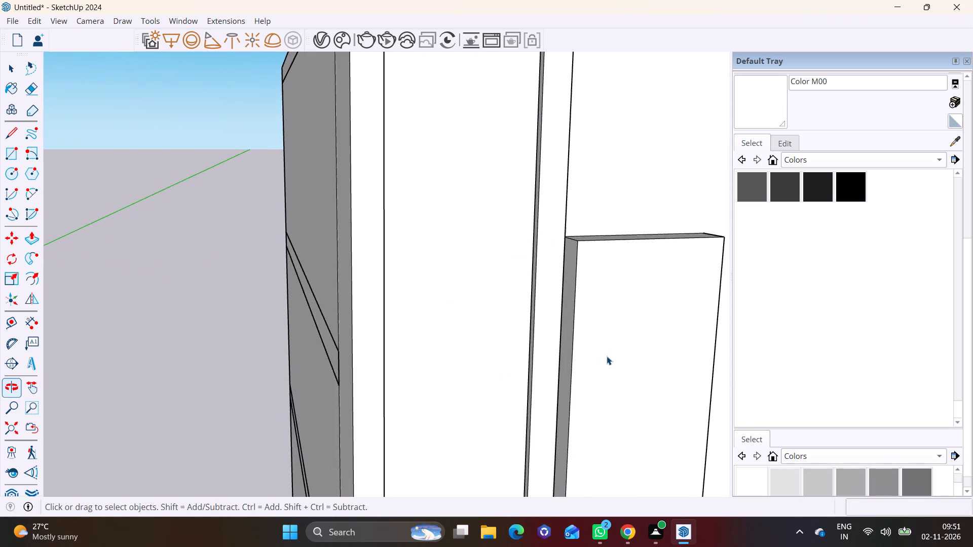
middle_drag(572, 364, 683, 377)
scroll(578, 281, up, 6)
middle_drag(479, 289, 36, 284)
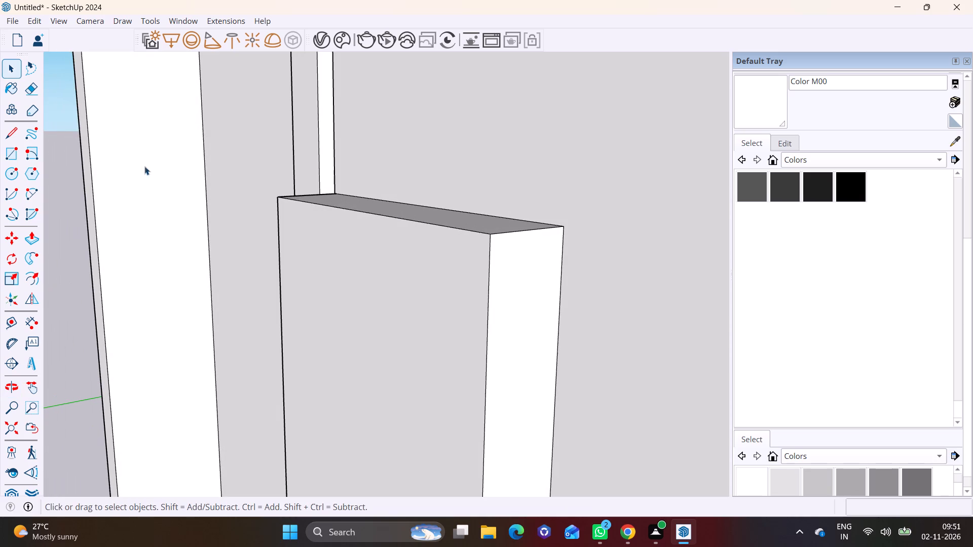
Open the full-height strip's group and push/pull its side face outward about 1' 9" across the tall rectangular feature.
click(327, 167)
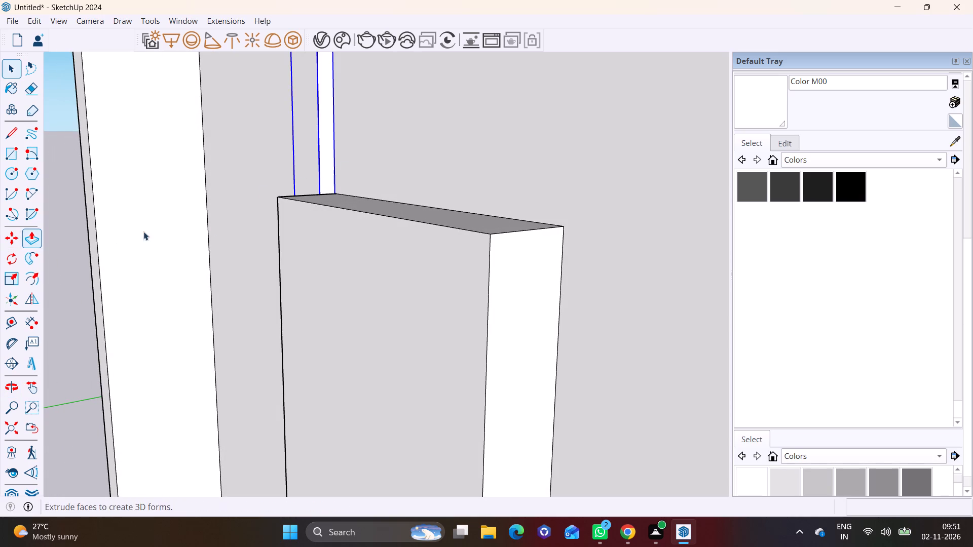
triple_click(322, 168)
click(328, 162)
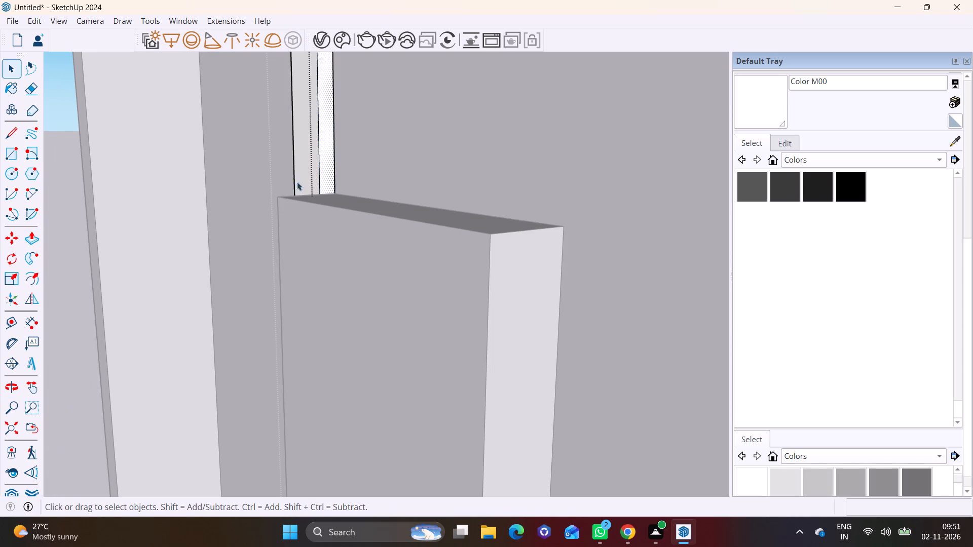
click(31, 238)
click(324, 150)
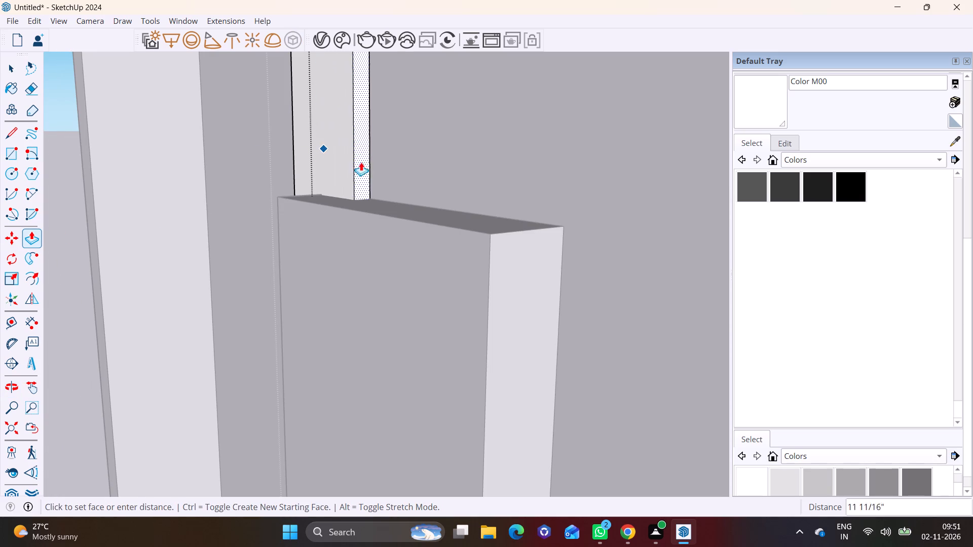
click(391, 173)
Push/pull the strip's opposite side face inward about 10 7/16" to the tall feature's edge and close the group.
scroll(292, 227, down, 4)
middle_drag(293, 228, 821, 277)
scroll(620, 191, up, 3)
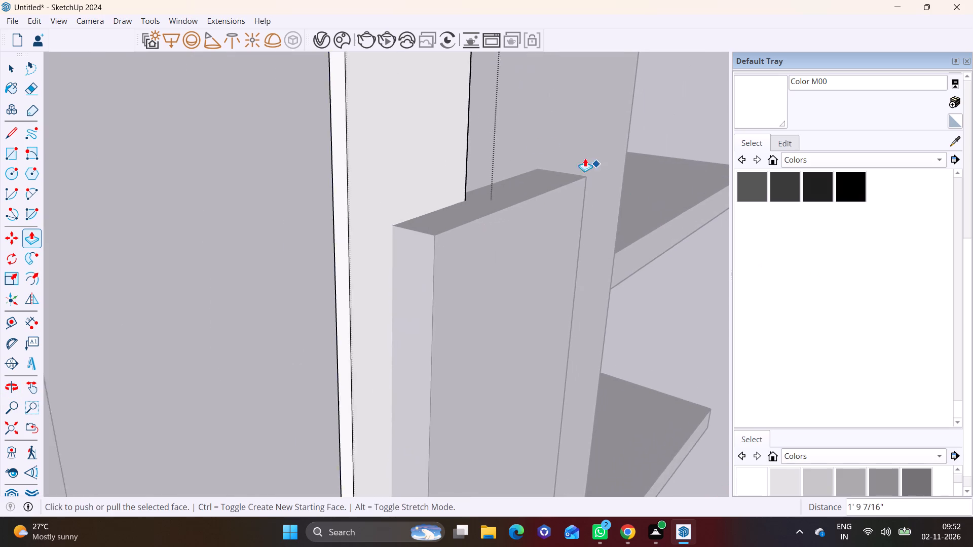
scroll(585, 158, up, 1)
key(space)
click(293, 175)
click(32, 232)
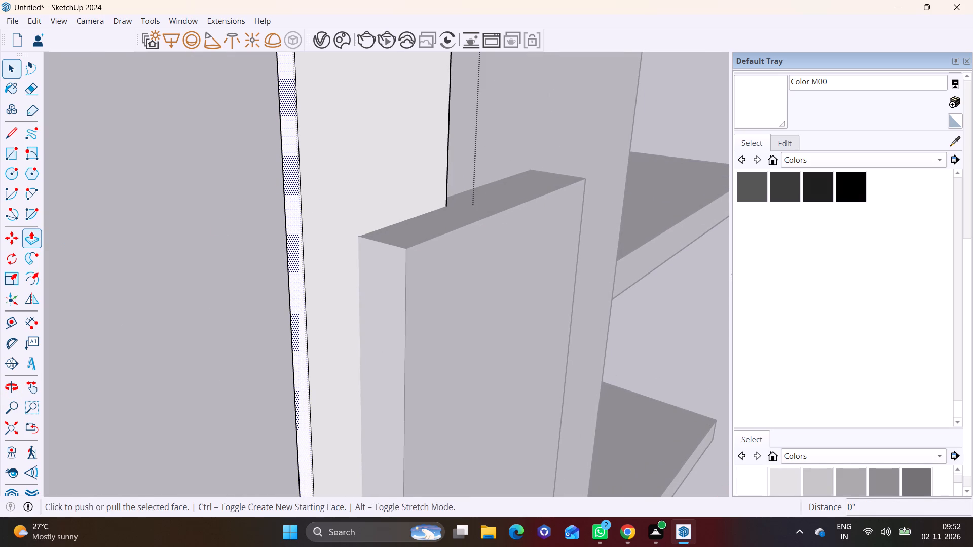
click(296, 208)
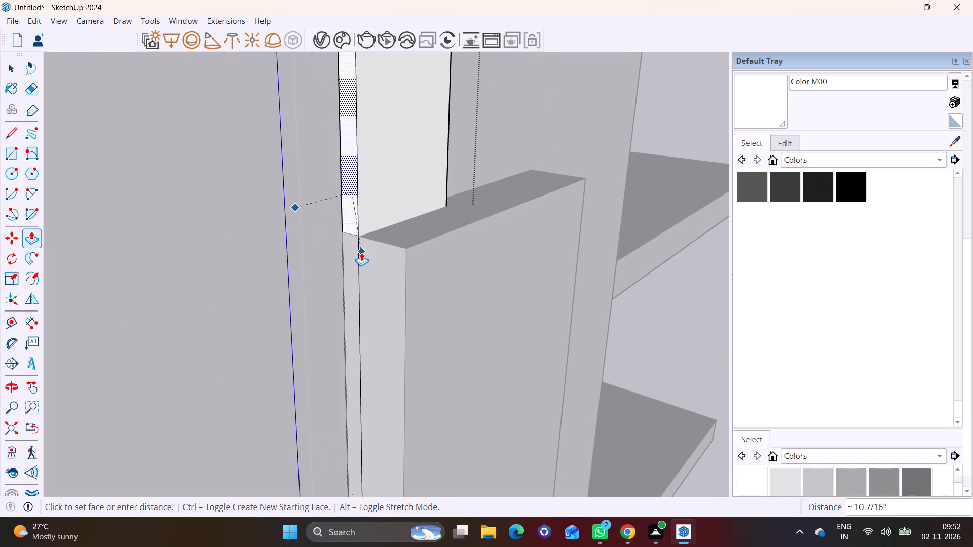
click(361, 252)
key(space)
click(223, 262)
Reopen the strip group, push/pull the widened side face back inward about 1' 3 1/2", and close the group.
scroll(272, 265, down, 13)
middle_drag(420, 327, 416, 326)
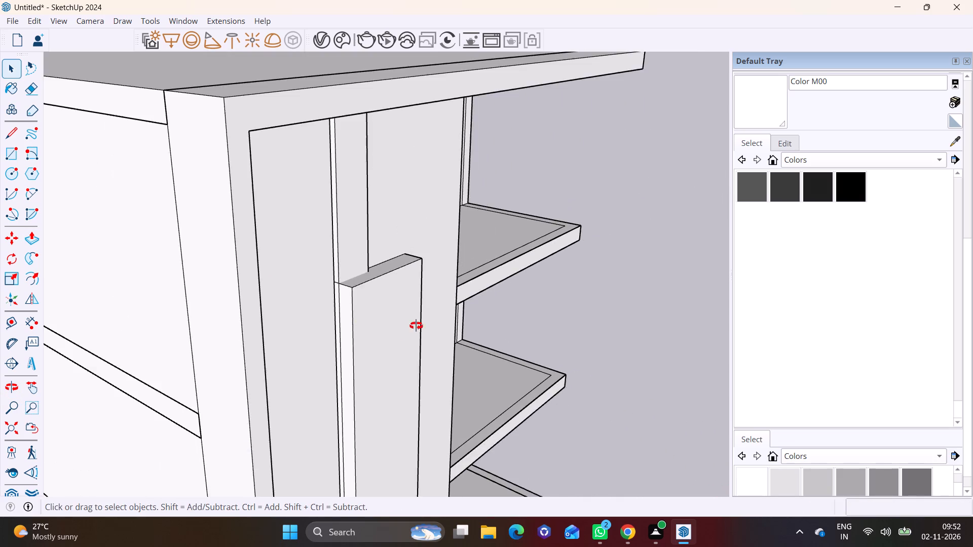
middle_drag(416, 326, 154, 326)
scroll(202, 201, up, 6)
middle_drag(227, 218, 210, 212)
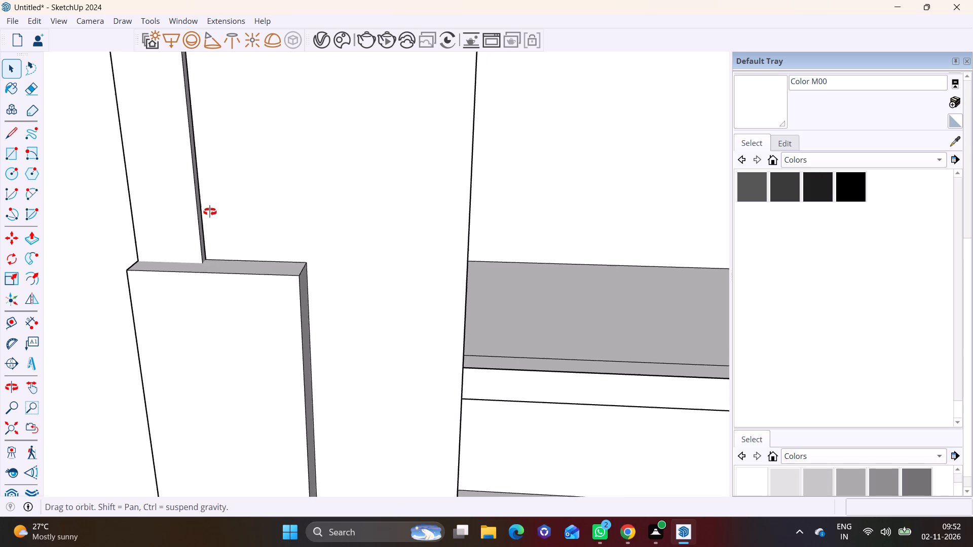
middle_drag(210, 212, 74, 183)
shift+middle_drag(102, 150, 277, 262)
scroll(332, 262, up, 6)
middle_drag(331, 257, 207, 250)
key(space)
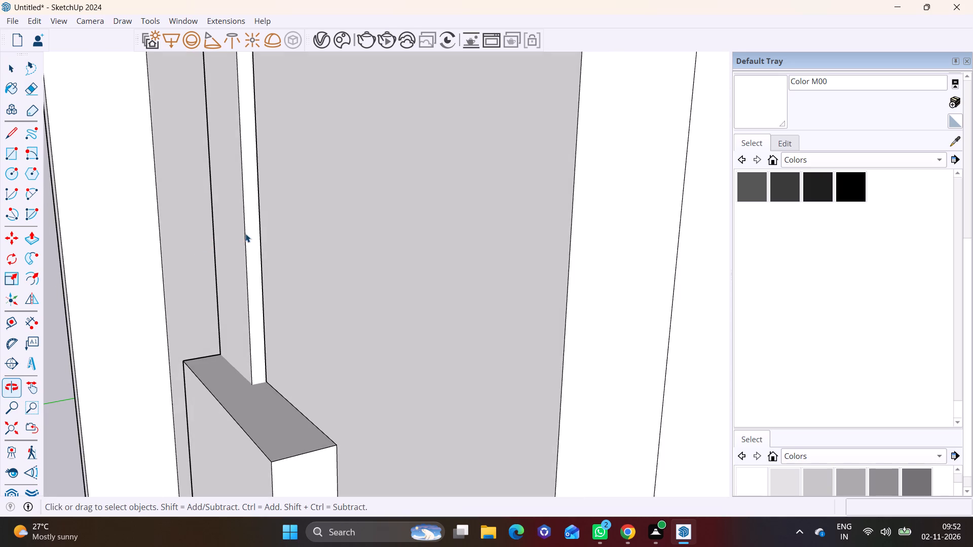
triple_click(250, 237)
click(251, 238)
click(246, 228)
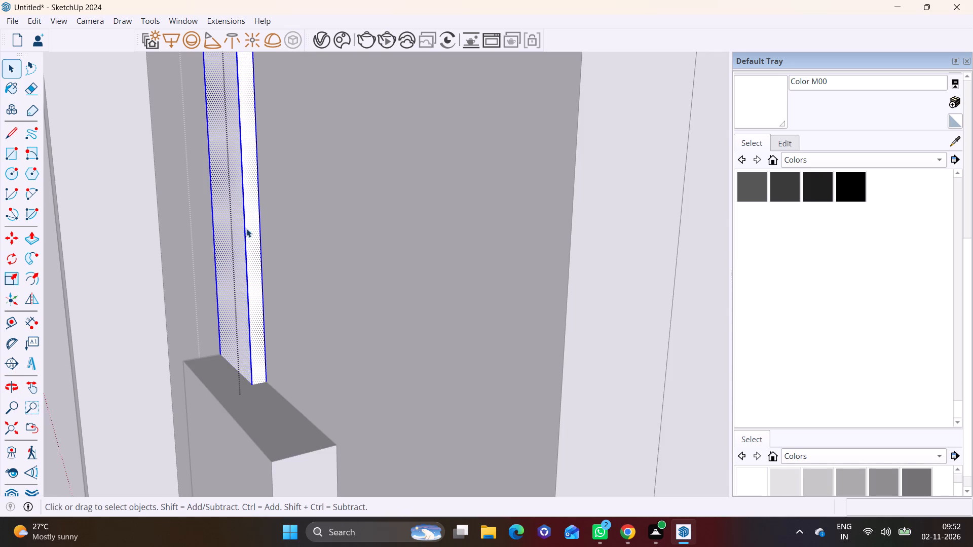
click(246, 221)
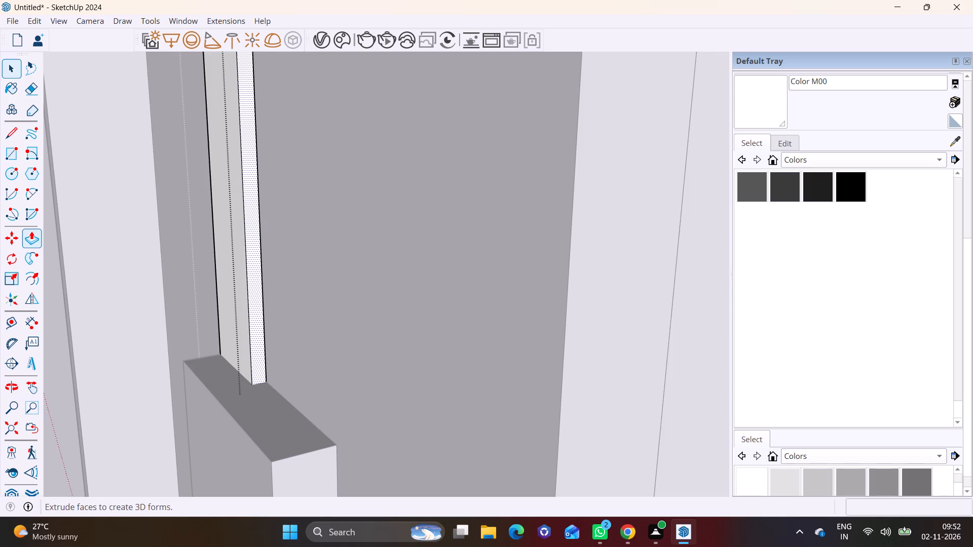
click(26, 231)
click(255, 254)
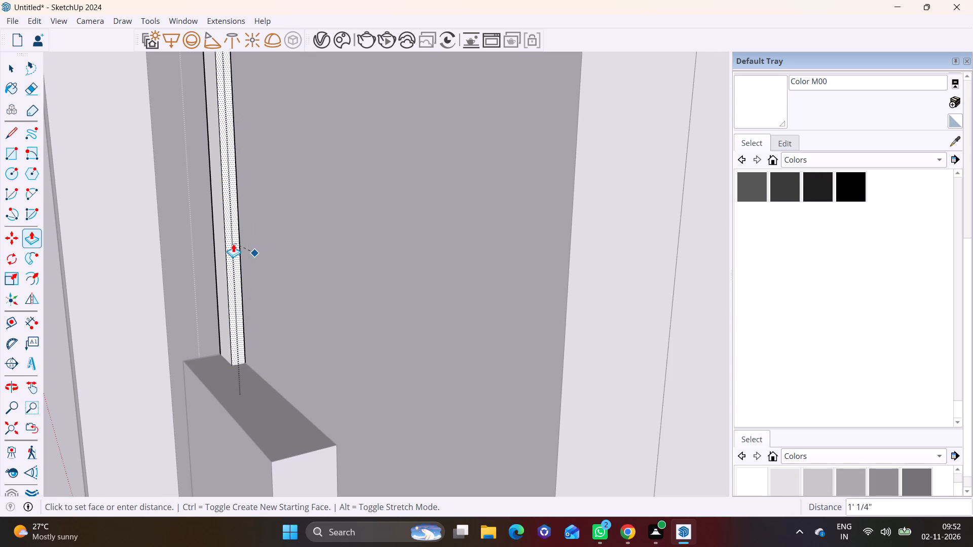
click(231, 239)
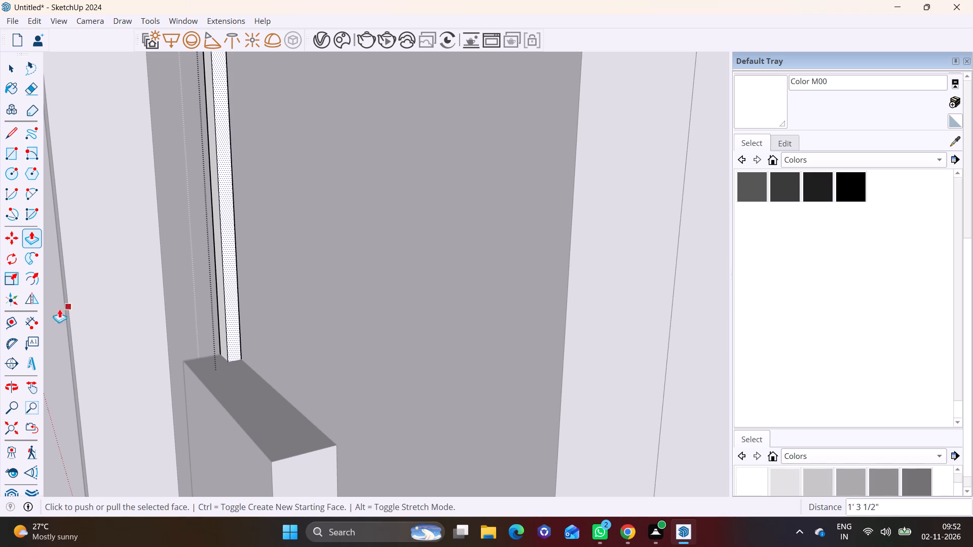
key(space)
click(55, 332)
Examine the narrowed strip above and below the tall rectangular feature, down to the base of the wall panel.
scroll(86, 323, down, 3)
middle_drag(179, 344, 464, 293)
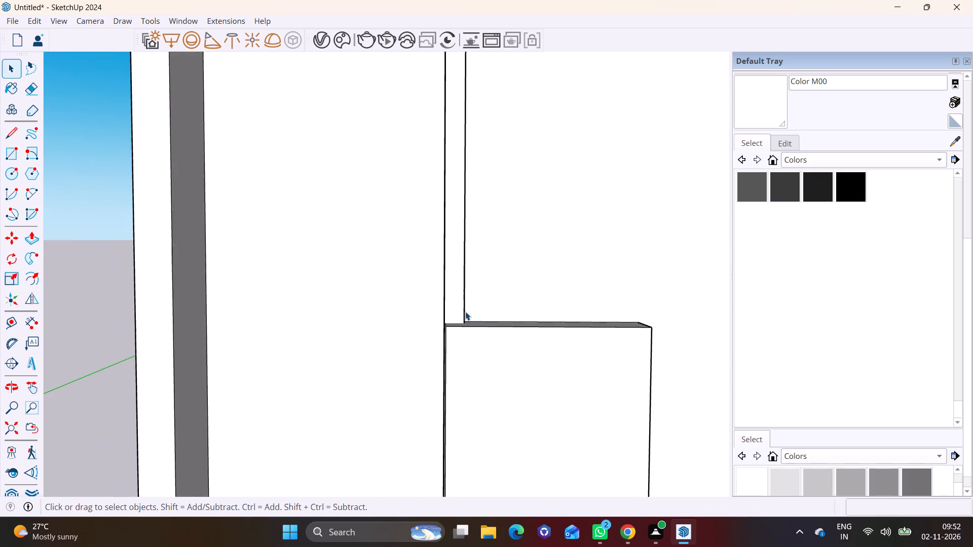
scroll(465, 311, down, 10)
shift+middle_drag(470, 354, 417, 200)
scroll(433, 316, down, 3)
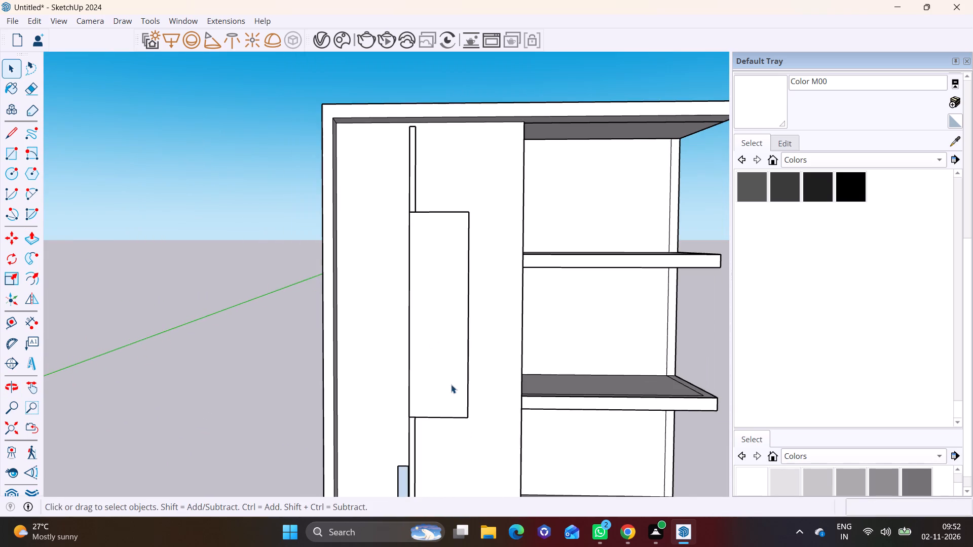
shift+middle_drag(453, 384, 411, 276)
scroll(367, 406, up, 5)
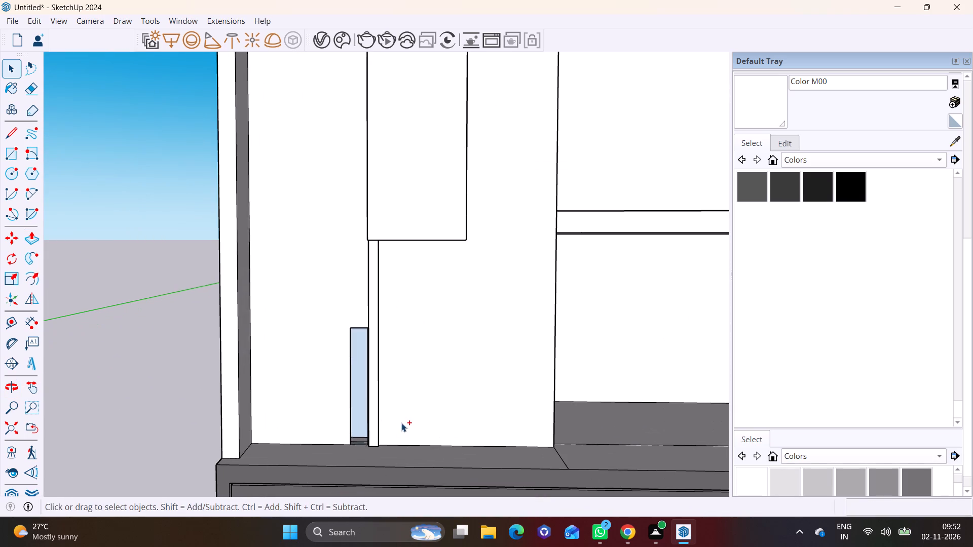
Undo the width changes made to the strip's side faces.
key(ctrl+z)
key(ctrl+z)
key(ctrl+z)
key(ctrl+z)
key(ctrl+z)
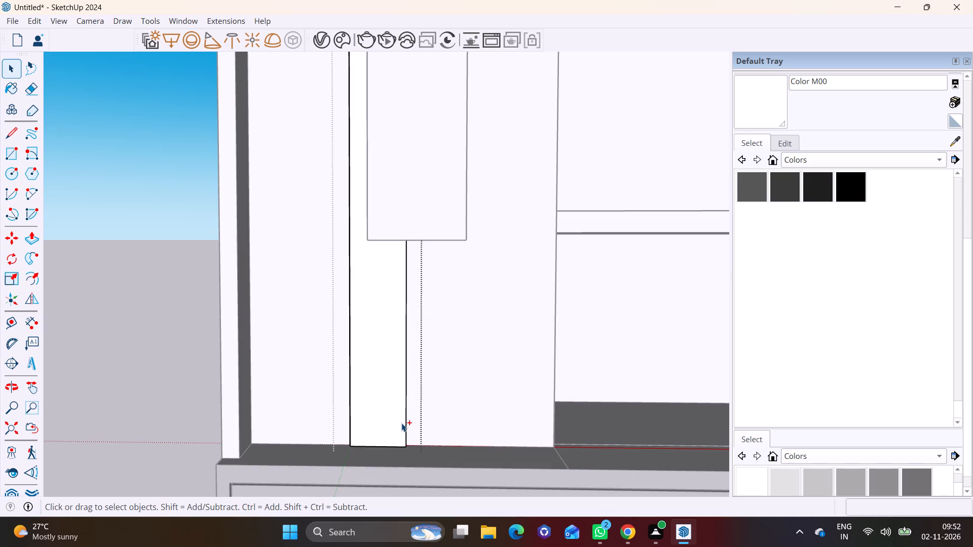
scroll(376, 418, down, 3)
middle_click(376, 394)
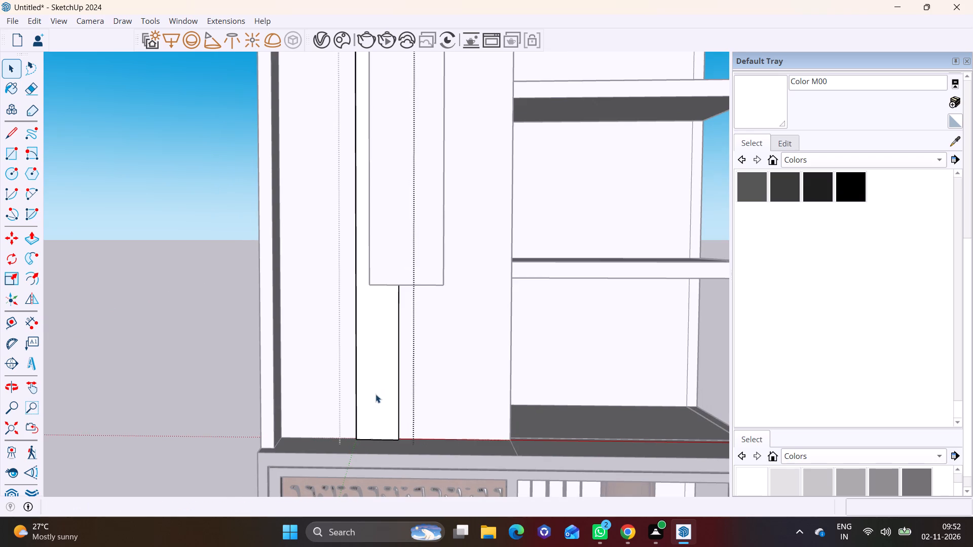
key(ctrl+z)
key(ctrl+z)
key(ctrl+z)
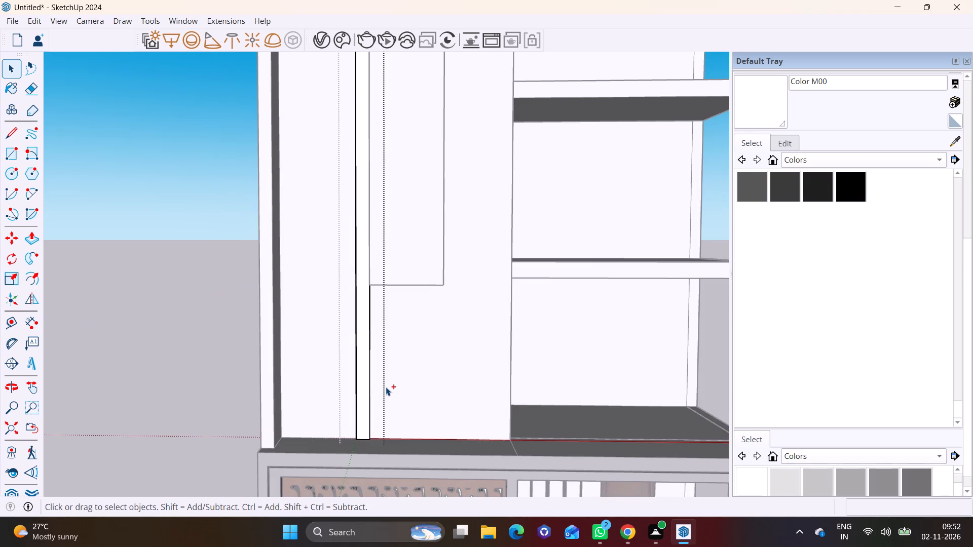
Undo the strip's upward extensions and its creation, leaving only the tall rectangular feature on the wall panel.
key(ctrl+z)
key(ctrl+z)
key(ctrl+z)
key(ctrl+z)
key(ctrl+z)
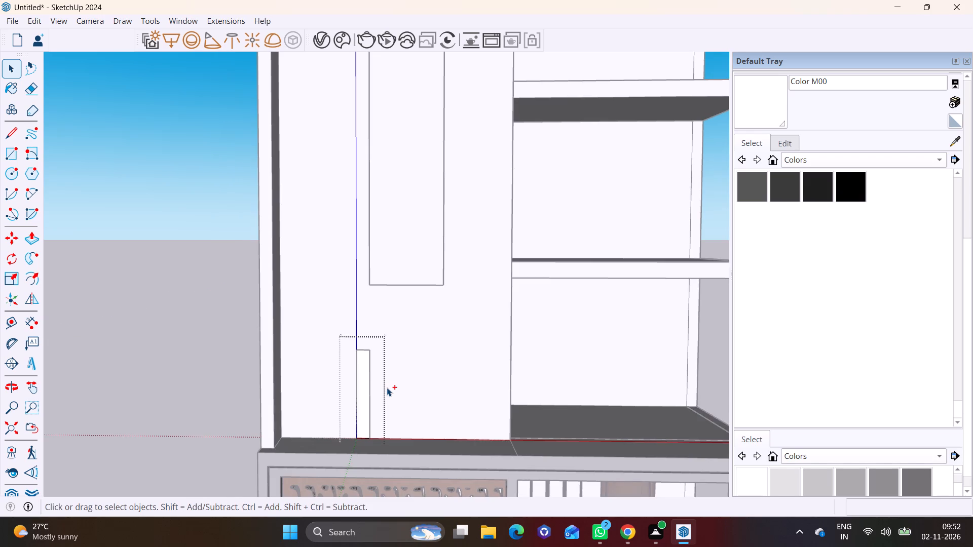
key(ctrl+z)
key(ctrl+z)
key(ctrl+z)
Start a new rectangle on the wall panel in the area below the tall rectangular feature.
scroll(347, 369, down, 3)
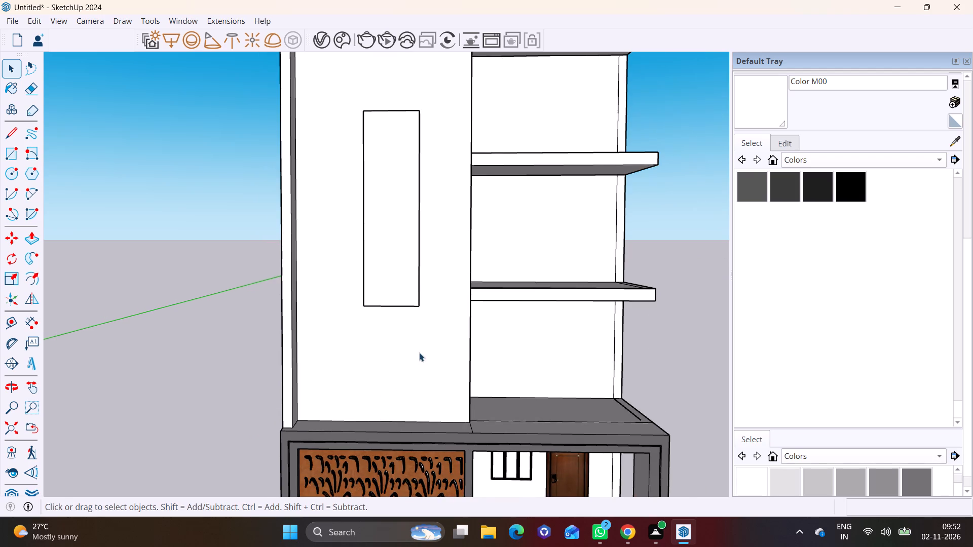
middle_drag(423, 278, 442, 222)
scroll(372, 315, up, 6)
scroll(422, 318, up, 1)
middle_drag(418, 306, 441, 277)
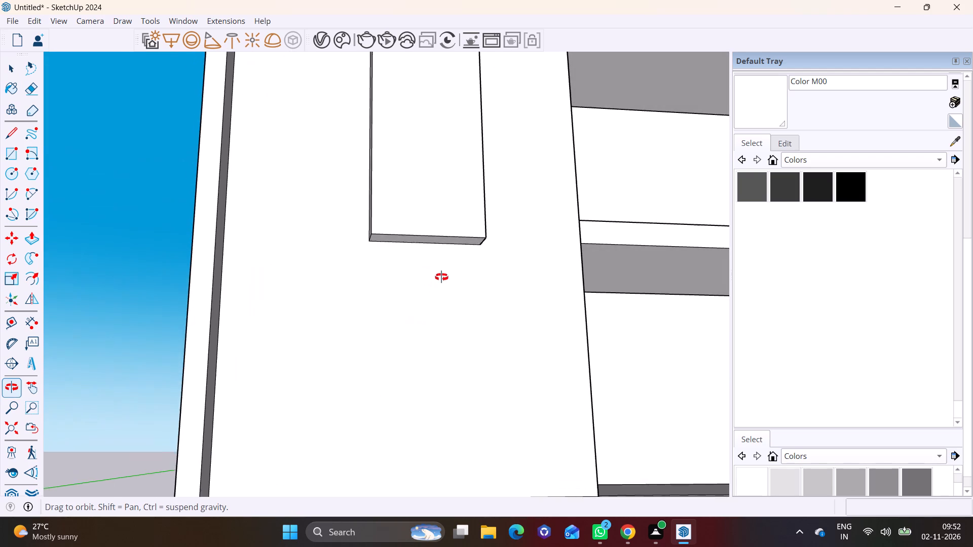
middle_drag(441, 277, 416, 272)
click(16, 153)
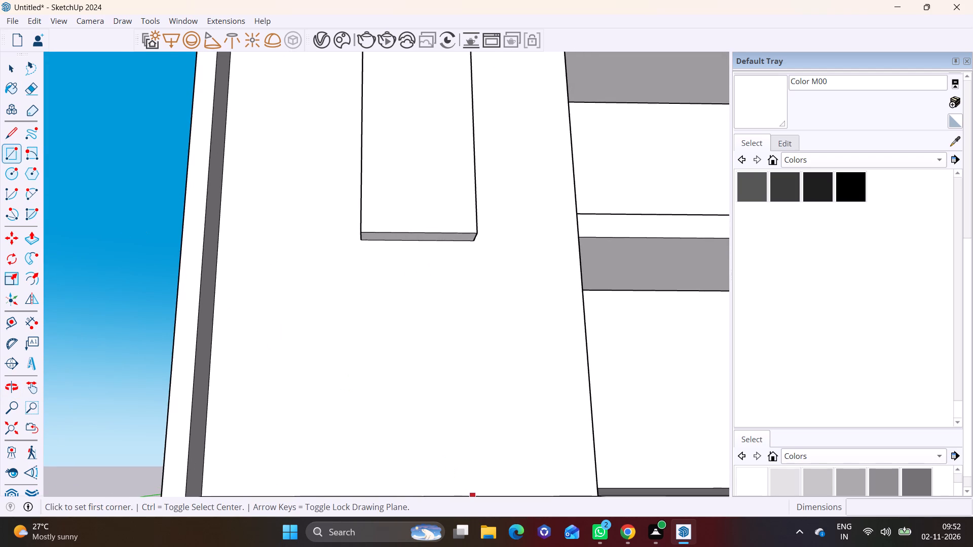
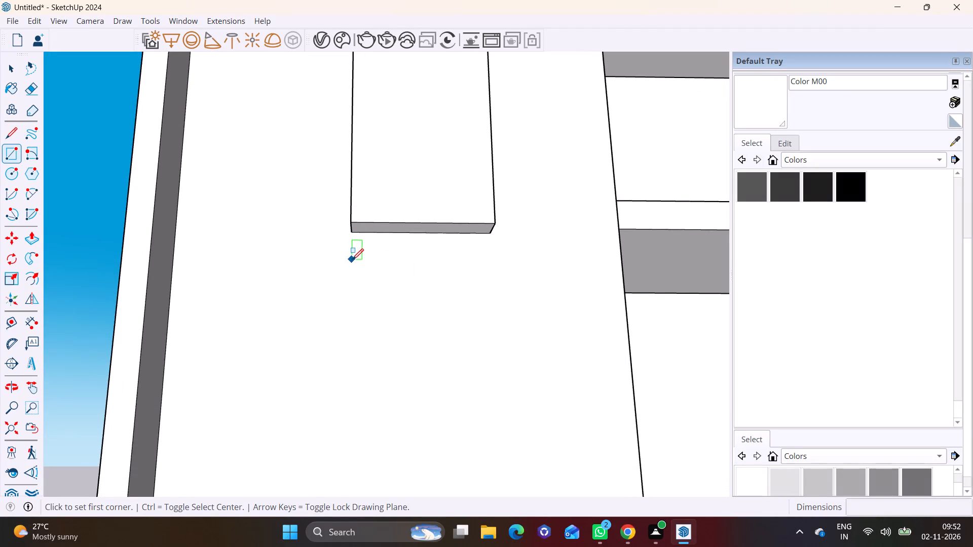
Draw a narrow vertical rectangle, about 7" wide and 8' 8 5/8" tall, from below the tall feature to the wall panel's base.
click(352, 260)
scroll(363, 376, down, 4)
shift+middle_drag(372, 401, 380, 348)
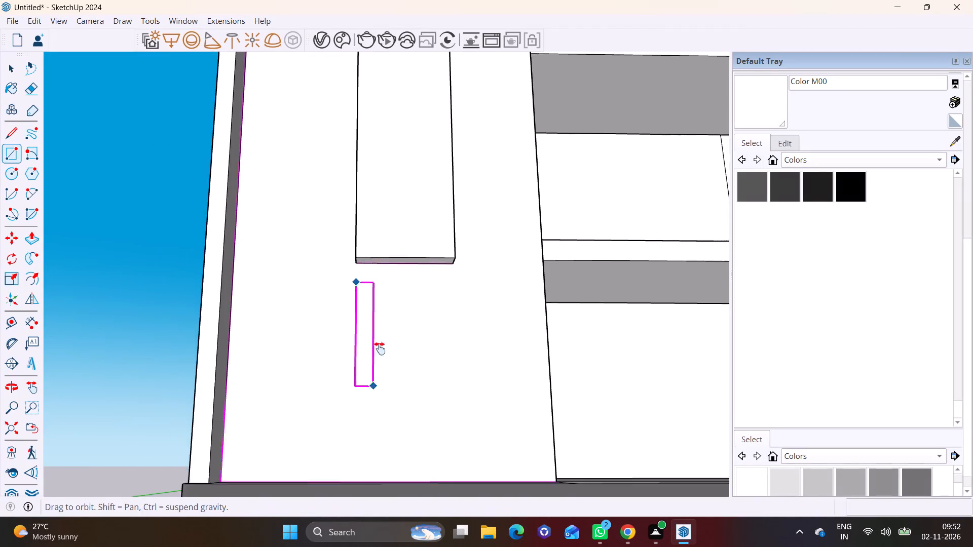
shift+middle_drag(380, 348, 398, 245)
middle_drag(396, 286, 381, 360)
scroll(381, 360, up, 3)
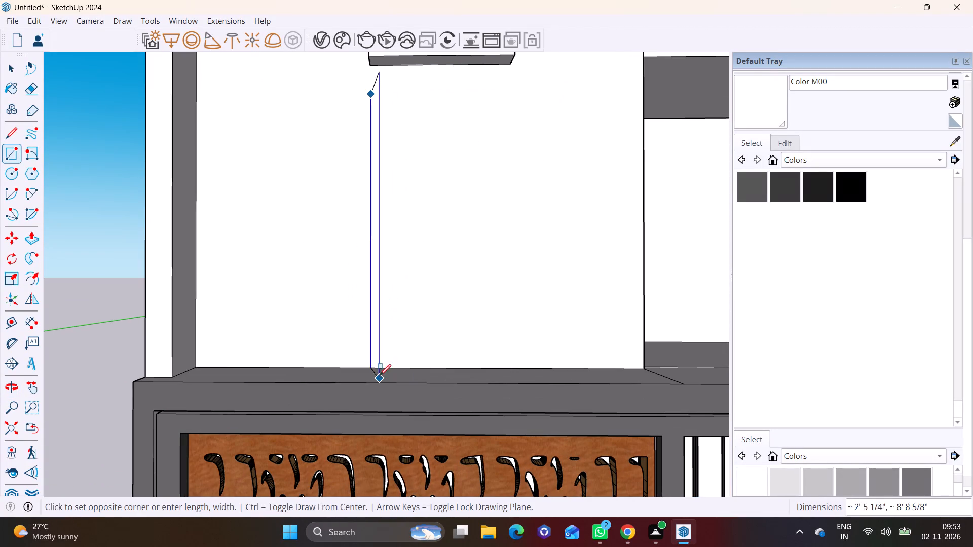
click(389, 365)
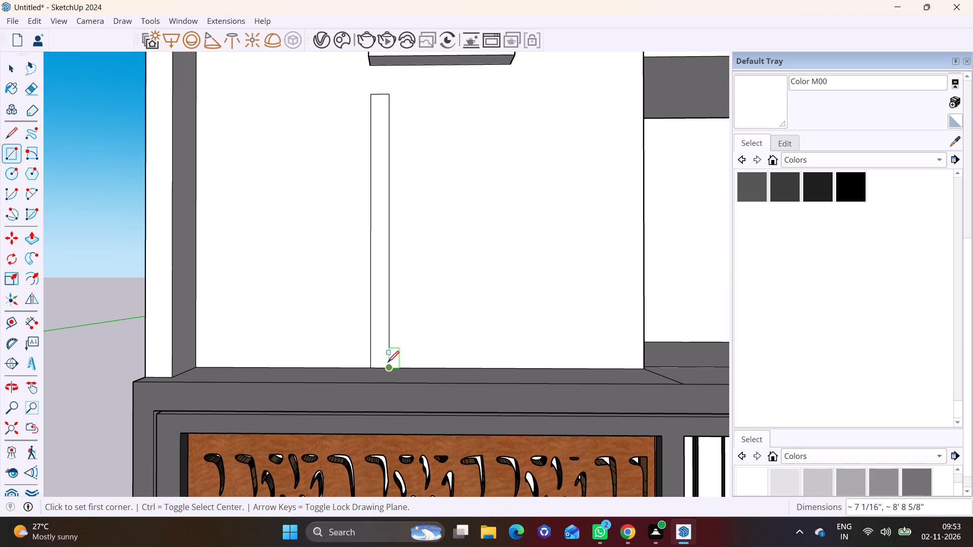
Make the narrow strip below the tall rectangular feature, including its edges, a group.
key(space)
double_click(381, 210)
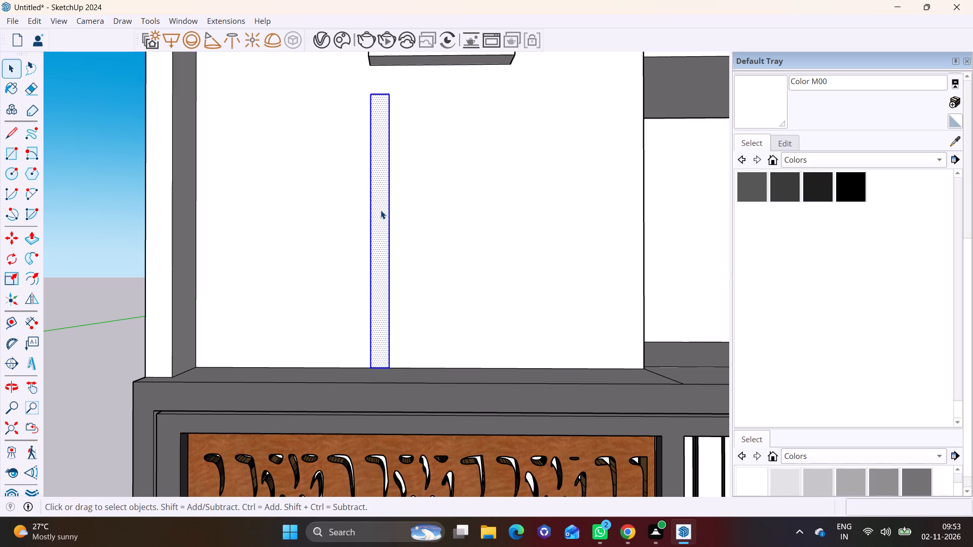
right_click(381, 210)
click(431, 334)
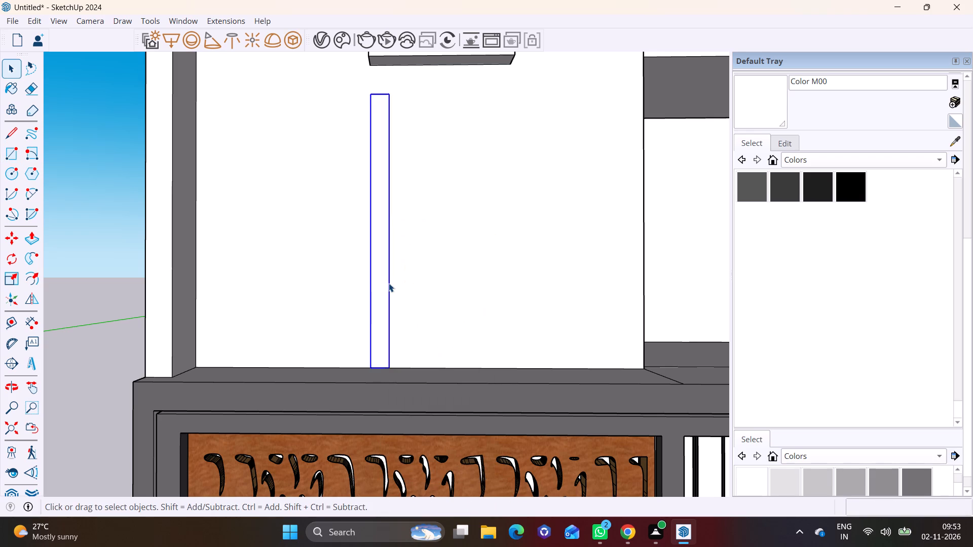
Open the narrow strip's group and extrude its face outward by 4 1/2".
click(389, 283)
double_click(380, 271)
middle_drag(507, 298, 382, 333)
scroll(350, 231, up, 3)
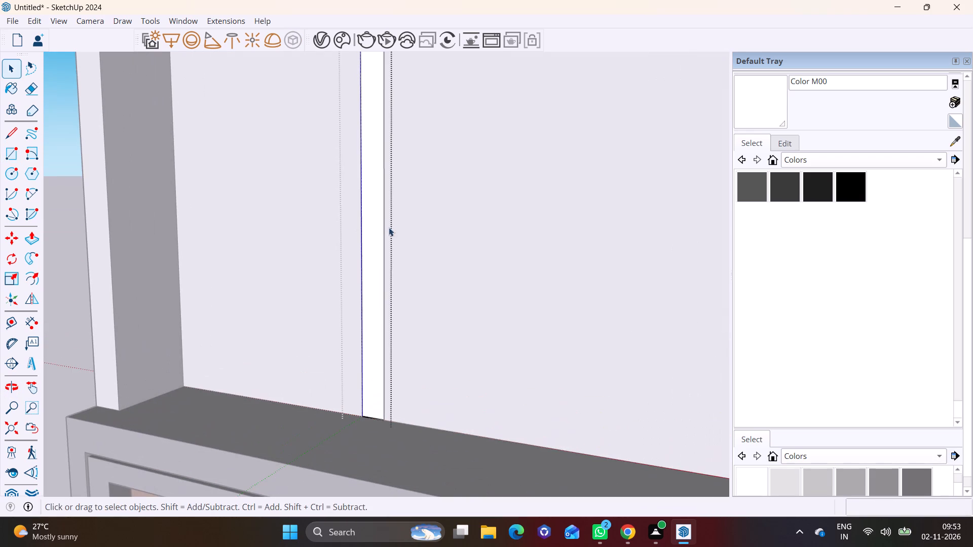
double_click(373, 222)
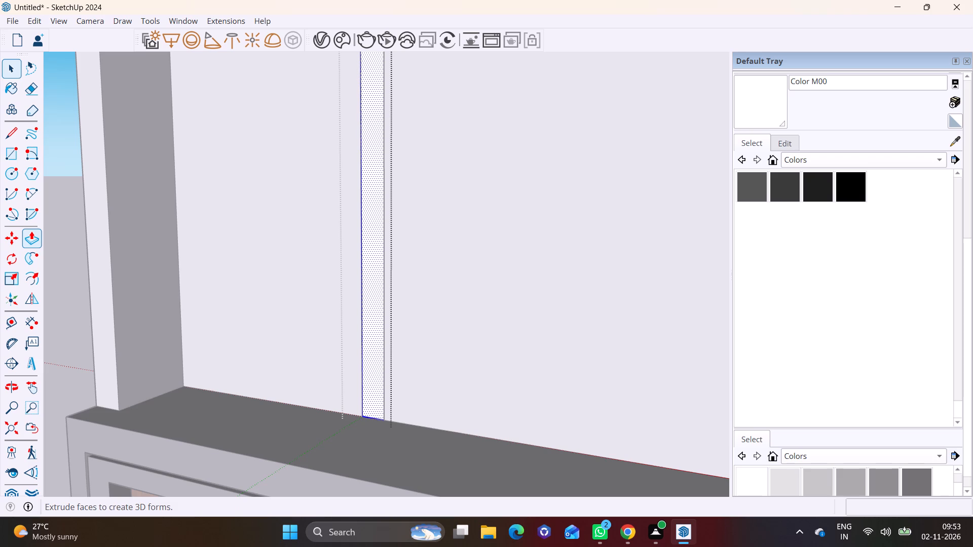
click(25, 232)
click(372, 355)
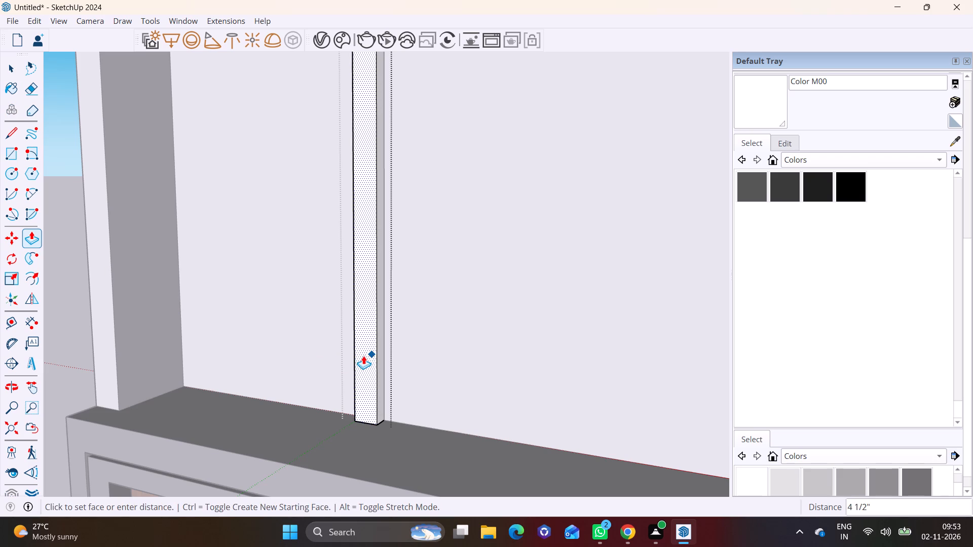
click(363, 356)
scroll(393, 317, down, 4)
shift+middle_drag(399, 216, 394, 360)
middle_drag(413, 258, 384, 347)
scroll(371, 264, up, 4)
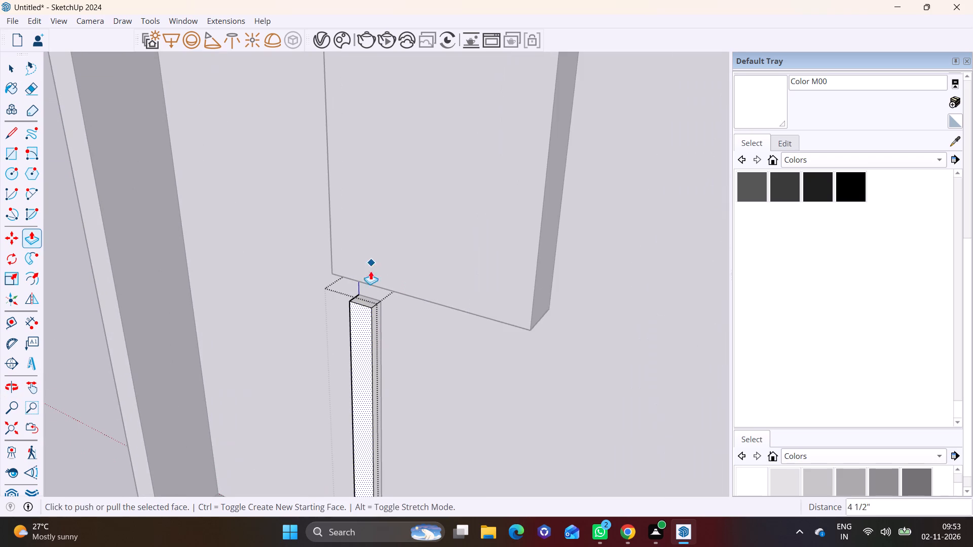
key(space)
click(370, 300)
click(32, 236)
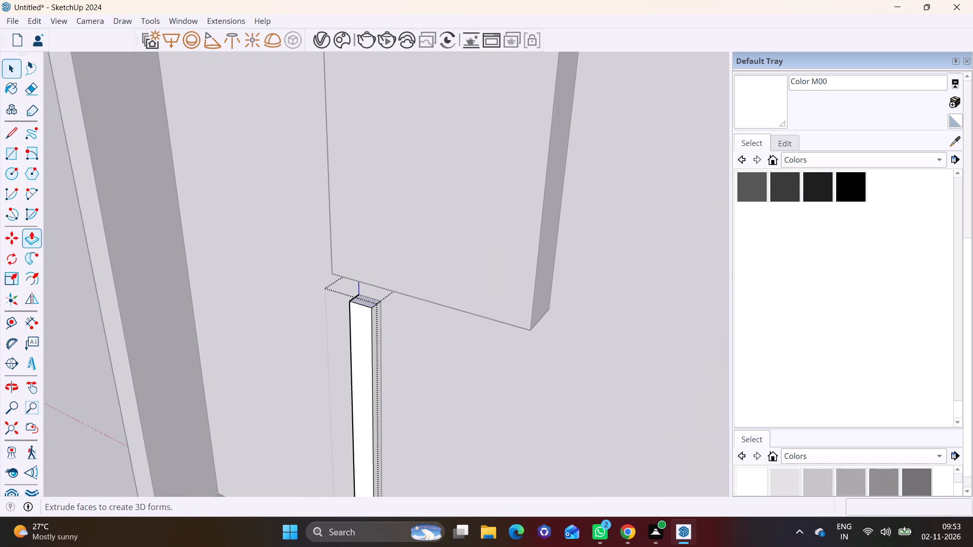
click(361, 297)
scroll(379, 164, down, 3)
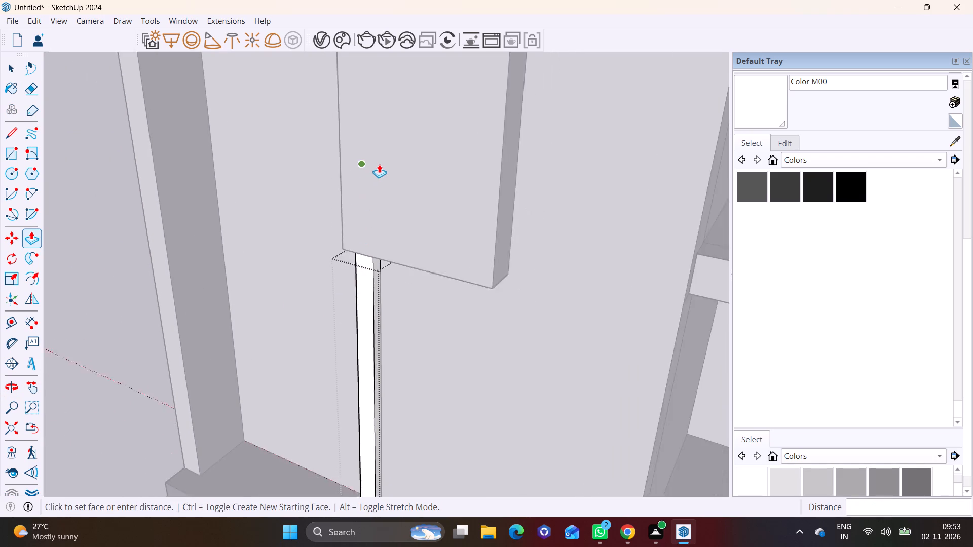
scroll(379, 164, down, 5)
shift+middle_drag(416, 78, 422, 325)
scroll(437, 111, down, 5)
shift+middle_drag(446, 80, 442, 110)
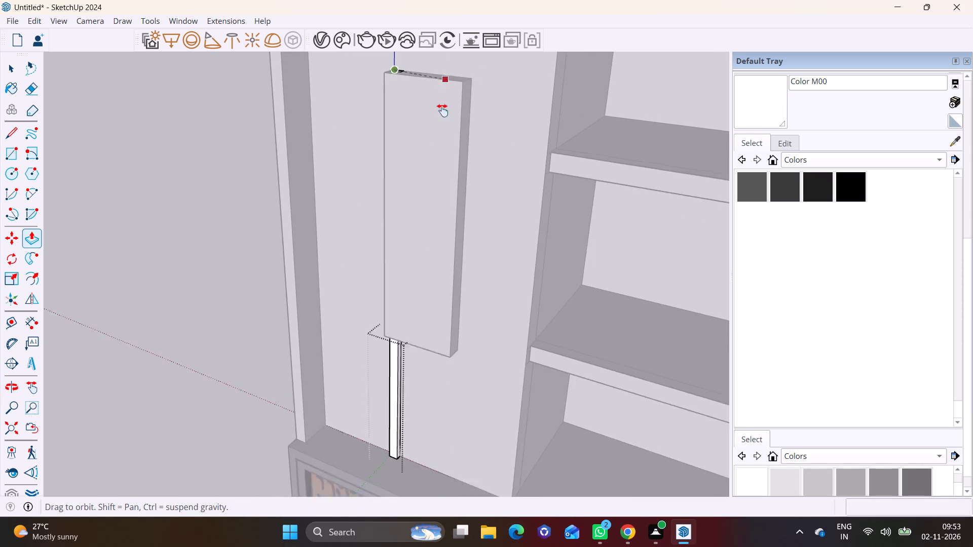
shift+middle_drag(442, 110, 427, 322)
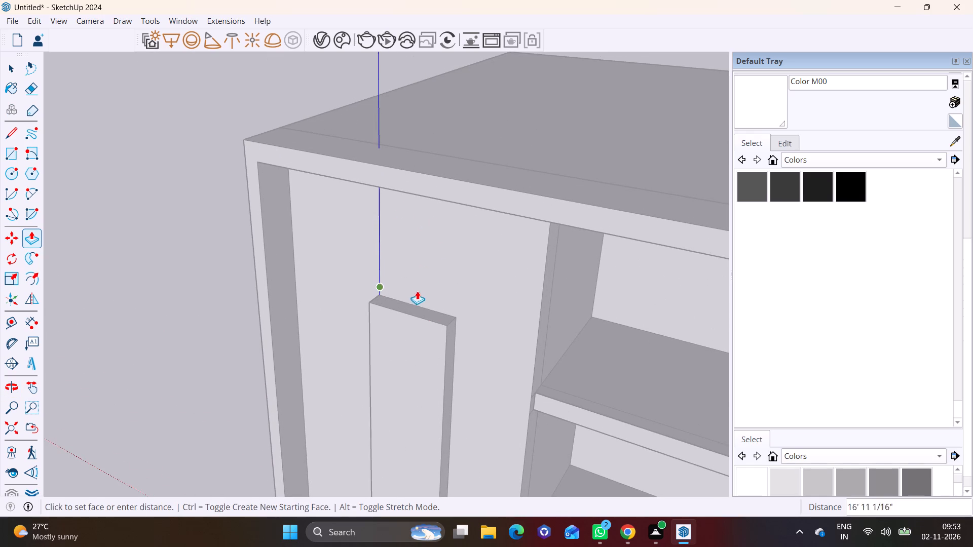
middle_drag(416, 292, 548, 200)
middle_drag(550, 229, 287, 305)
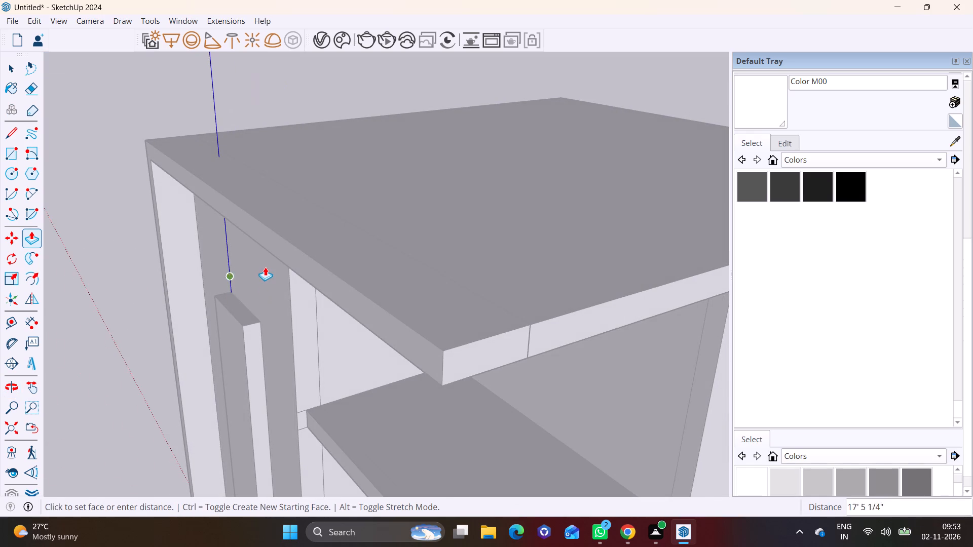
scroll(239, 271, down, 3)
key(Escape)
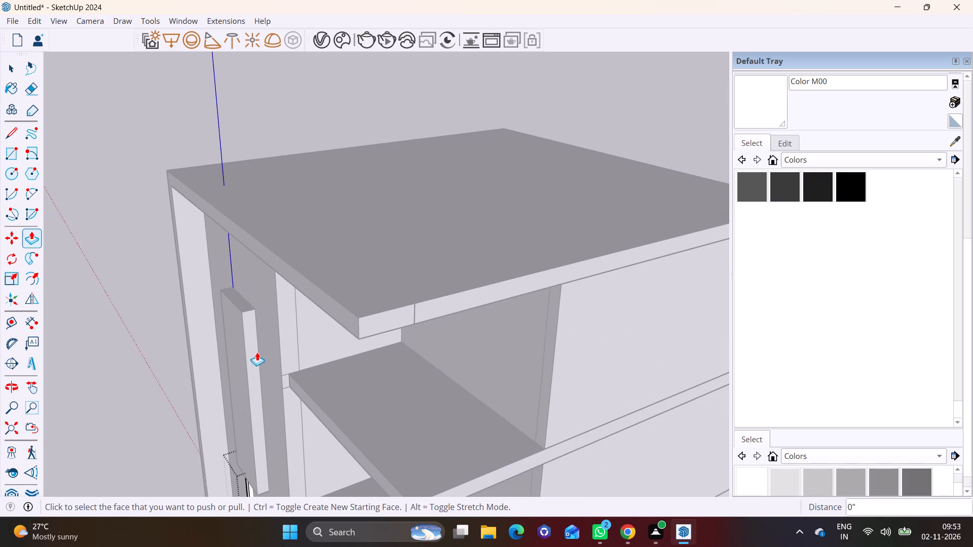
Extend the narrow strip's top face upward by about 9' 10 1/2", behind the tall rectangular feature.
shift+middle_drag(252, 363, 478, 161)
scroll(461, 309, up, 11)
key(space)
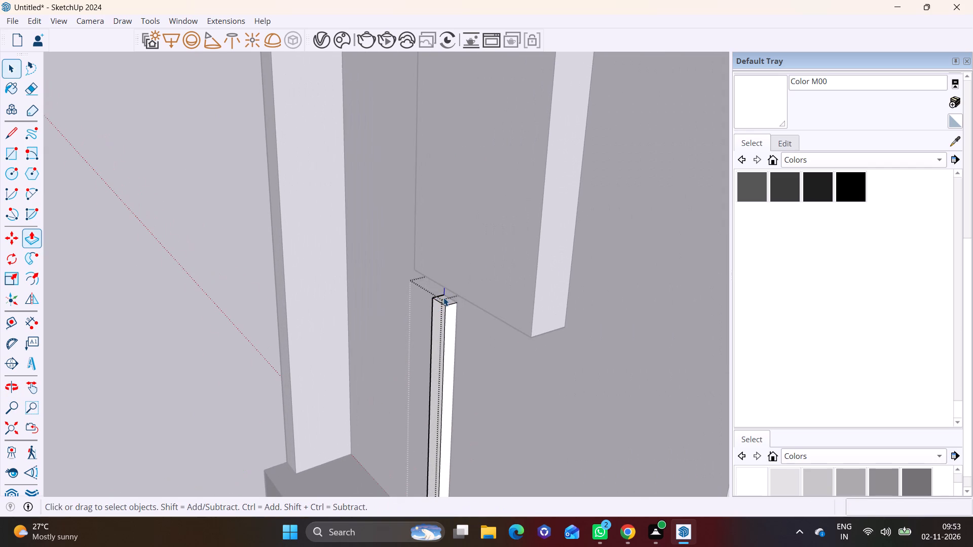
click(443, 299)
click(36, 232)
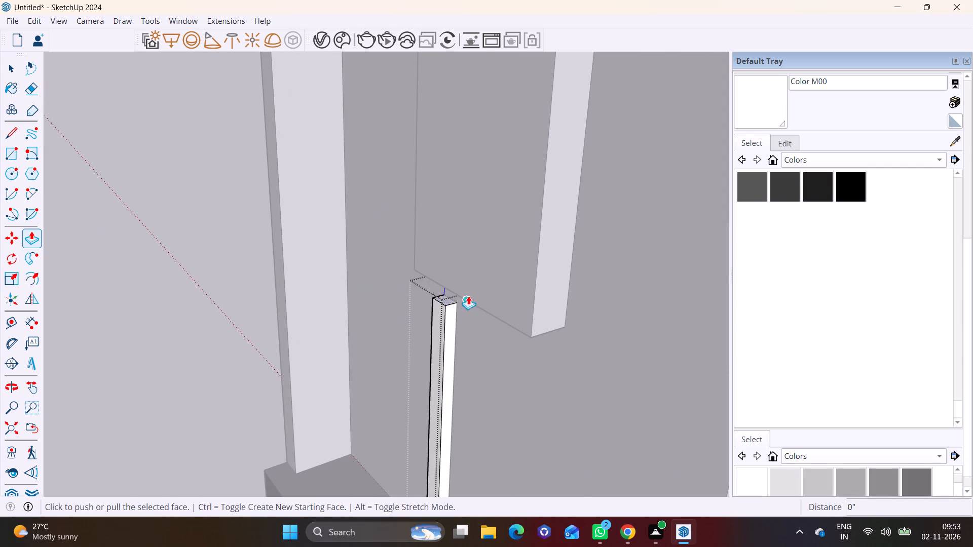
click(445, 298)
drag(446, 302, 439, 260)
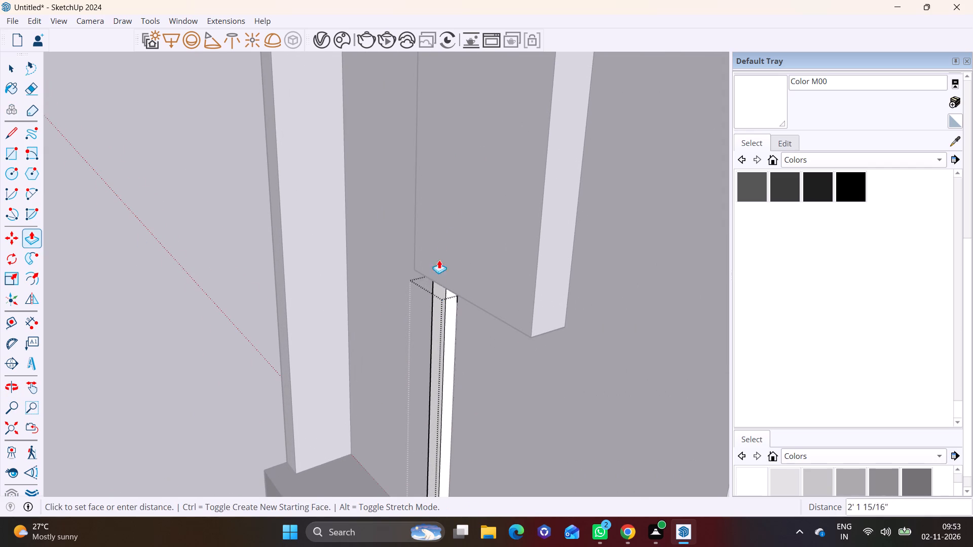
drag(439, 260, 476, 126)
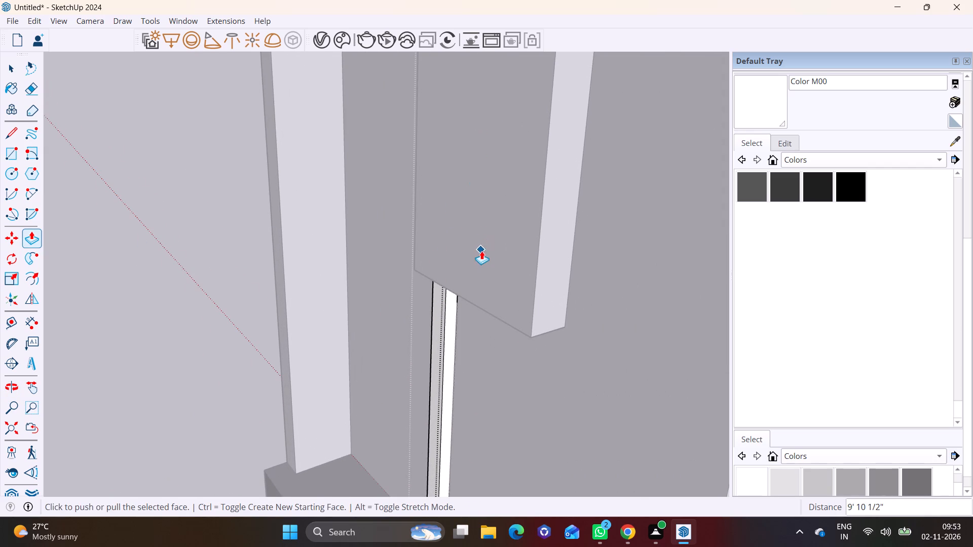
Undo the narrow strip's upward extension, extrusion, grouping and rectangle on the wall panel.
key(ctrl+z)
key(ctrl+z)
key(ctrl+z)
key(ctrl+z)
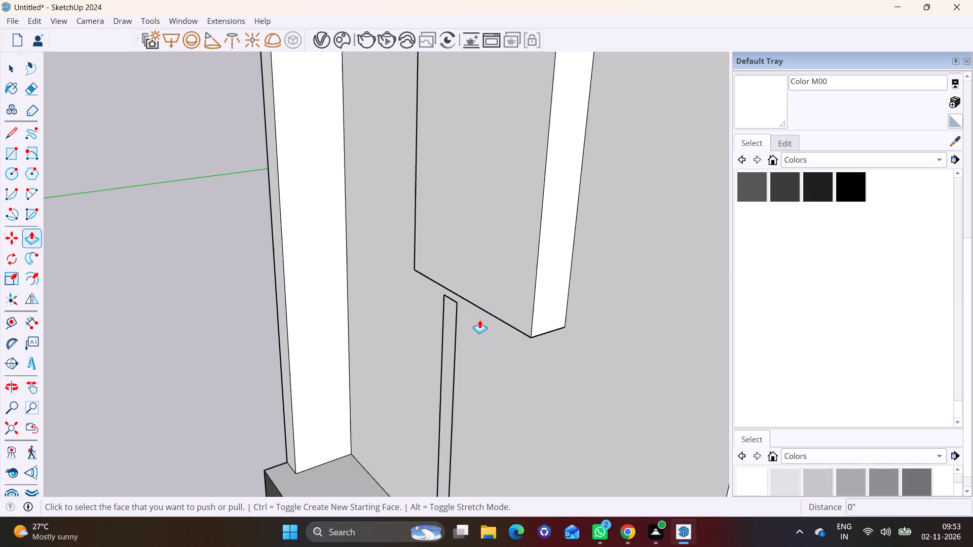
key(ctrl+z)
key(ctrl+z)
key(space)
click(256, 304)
Undo the creation of the tall rectangular feature, leaving the wall panel blank.
middle_drag(496, 311, 561, 283)
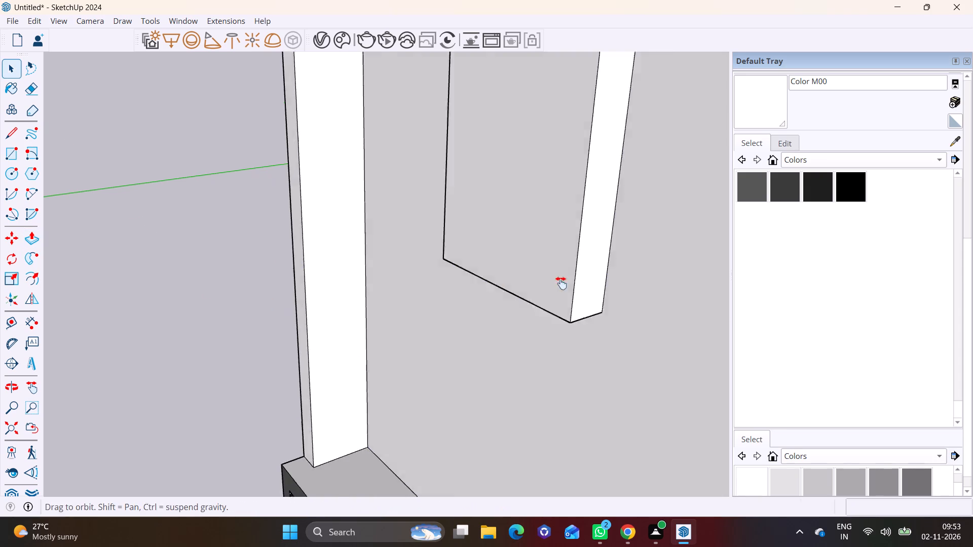
middle_drag(561, 283, 646, 160)
middle_drag(605, 277, 738, 205)
scroll(656, 163, down, 3)
shift+middle_drag(637, 182, 448, 205)
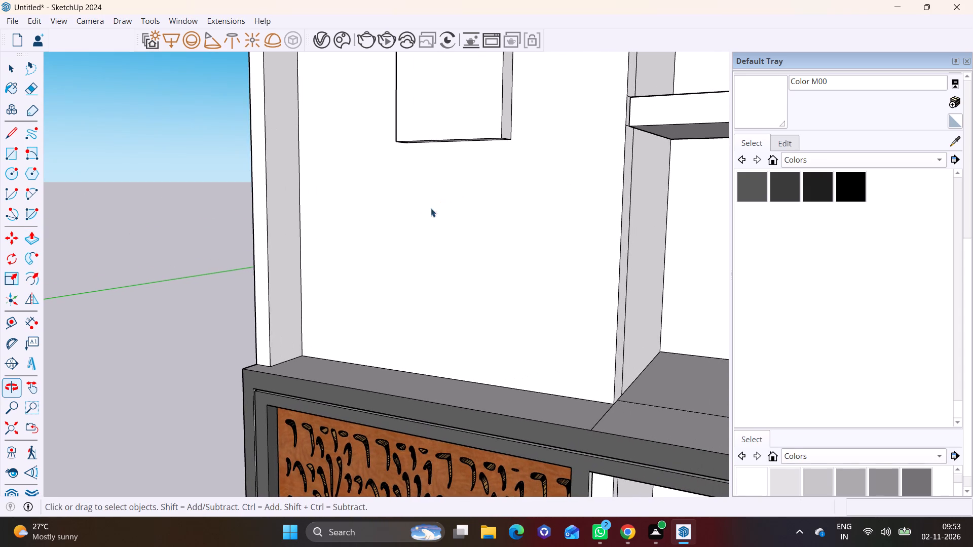
middle_drag(432, 248, 512, 255)
scroll(511, 193, down, 7)
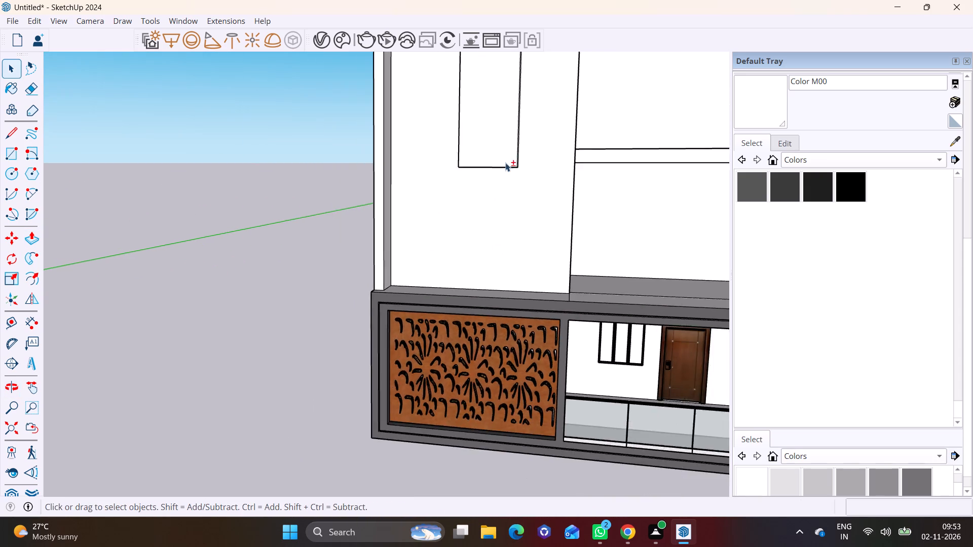
shift+middle_drag(496, 176, 456, 311)
key(ctrl+z)
key(ctrl+z)
Draw a vertical strip rectangle about 6 13/16" wide and 32' tall, from the wall panel's base to its top edge.
middle_drag(430, 311, 428, 311)
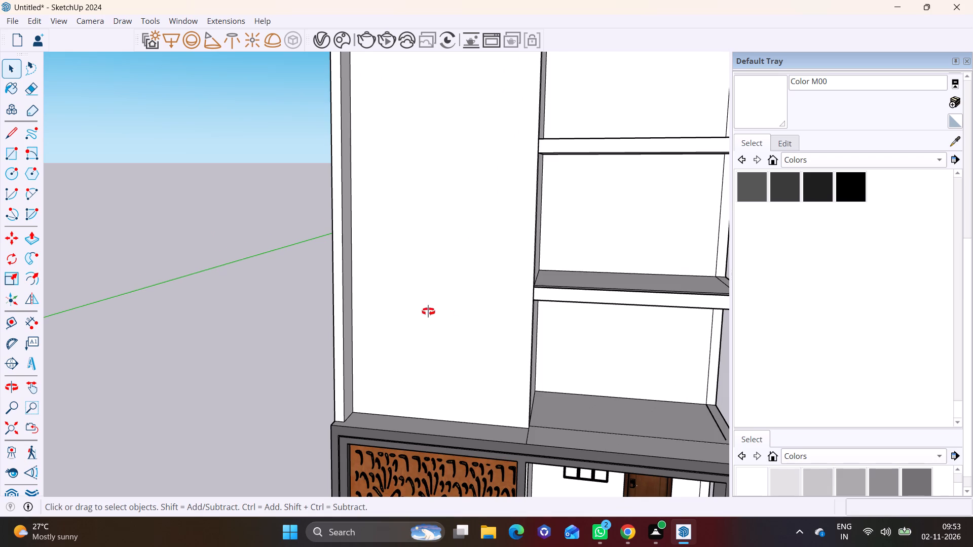
middle_drag(428, 311, 521, 301)
click(11, 154)
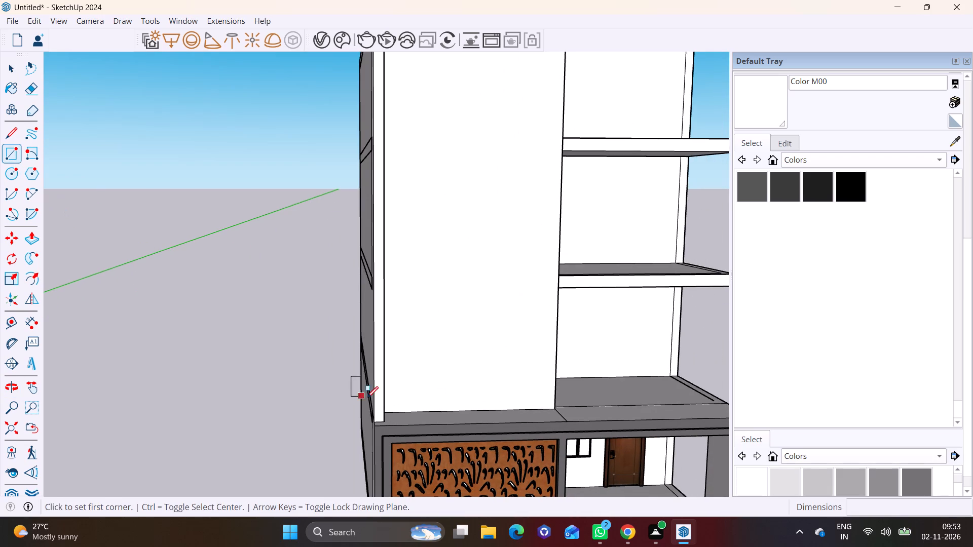
middle_drag(476, 405, 447, 402)
scroll(456, 404, up, 2)
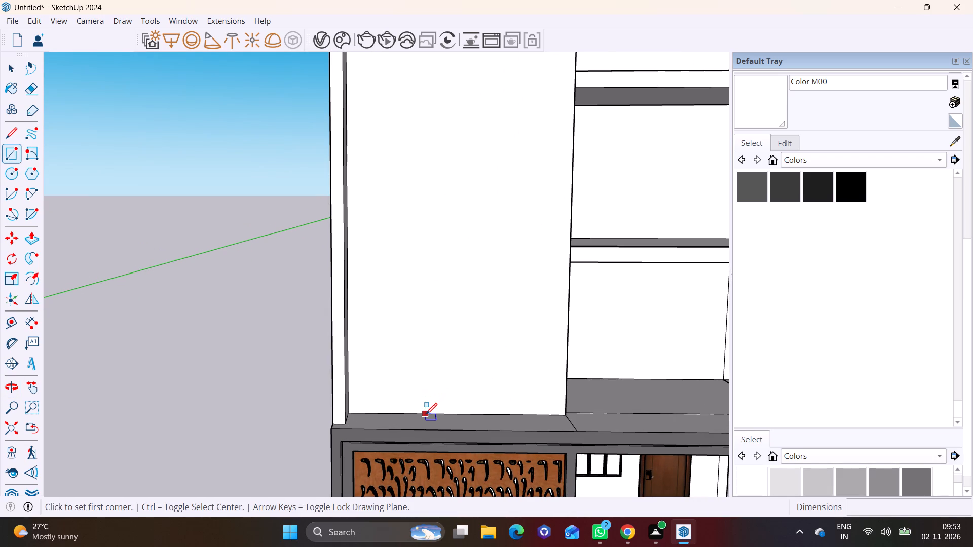
click(414, 411)
scroll(422, 344, down, 6)
shift+middle_drag(437, 213, 437, 389)
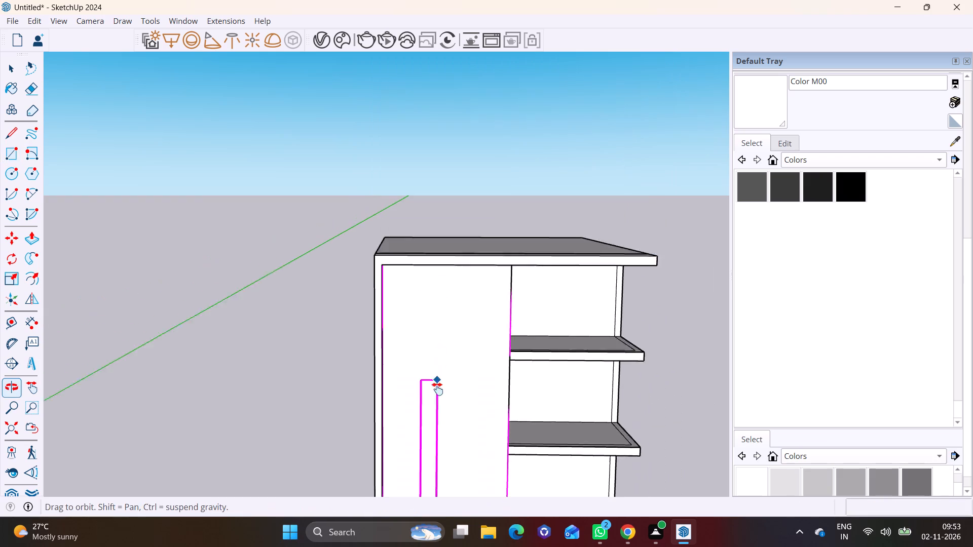
shift+middle_drag(437, 389, 436, 403)
middle_drag(433, 312, 437, 231)
scroll(437, 256, up, 11)
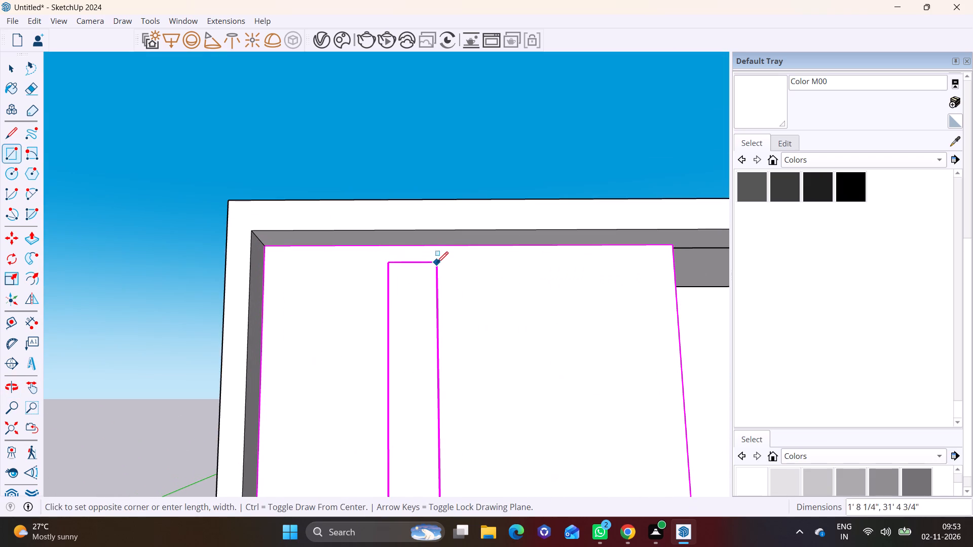
click(404, 247)
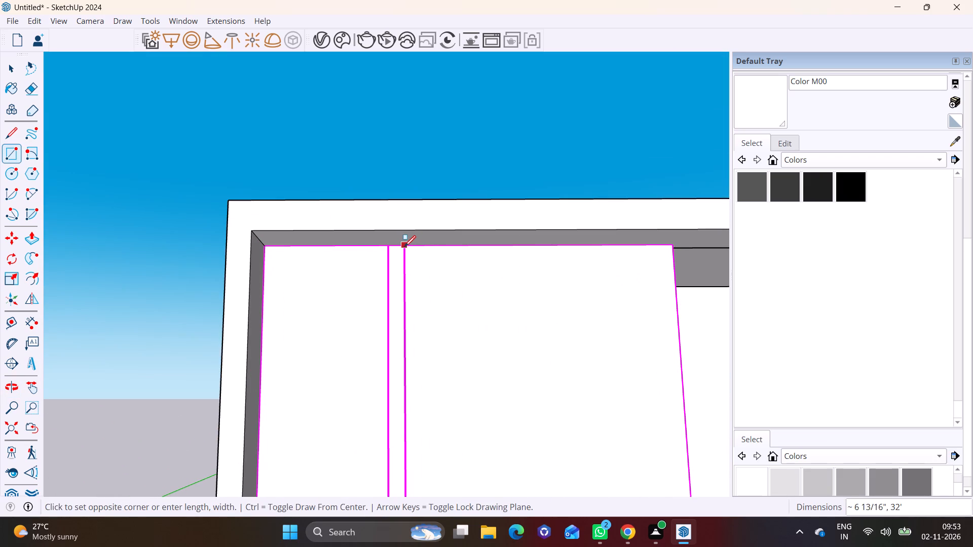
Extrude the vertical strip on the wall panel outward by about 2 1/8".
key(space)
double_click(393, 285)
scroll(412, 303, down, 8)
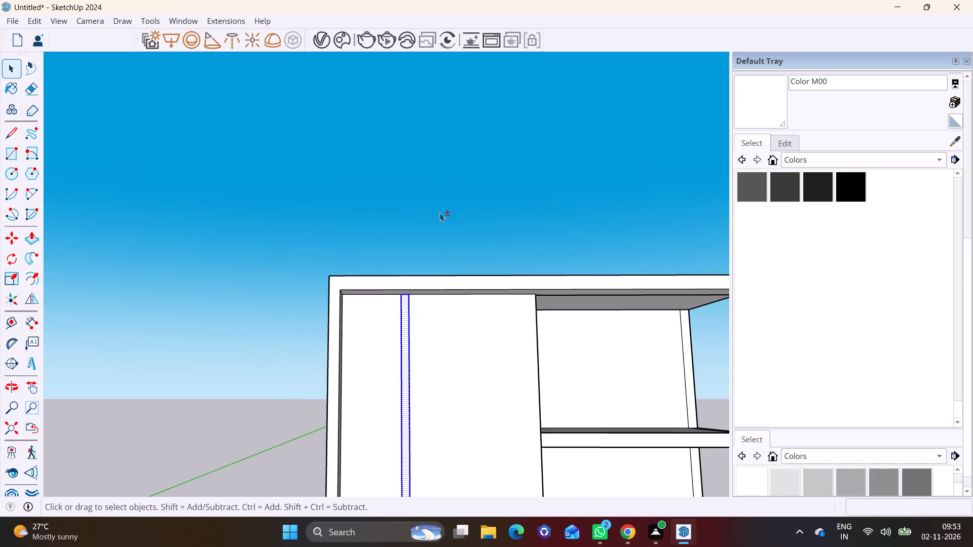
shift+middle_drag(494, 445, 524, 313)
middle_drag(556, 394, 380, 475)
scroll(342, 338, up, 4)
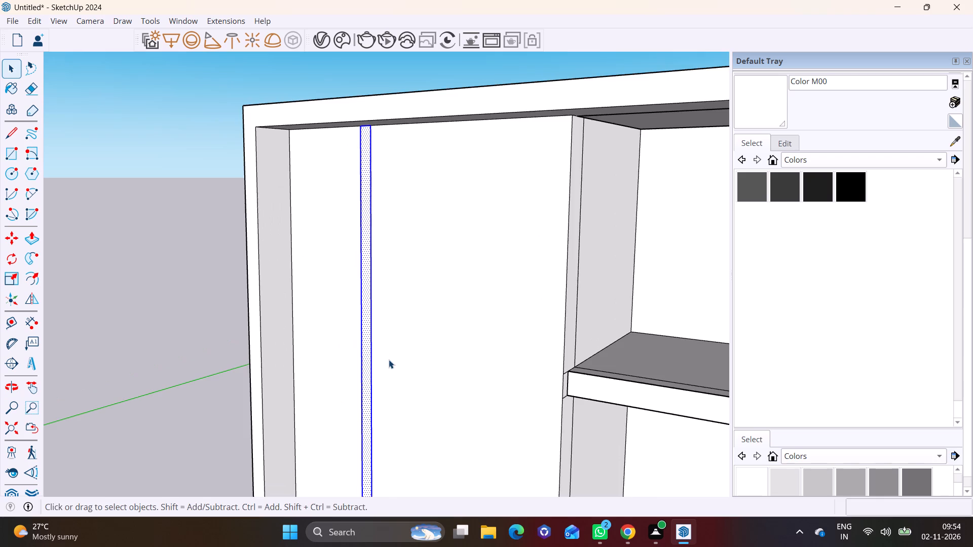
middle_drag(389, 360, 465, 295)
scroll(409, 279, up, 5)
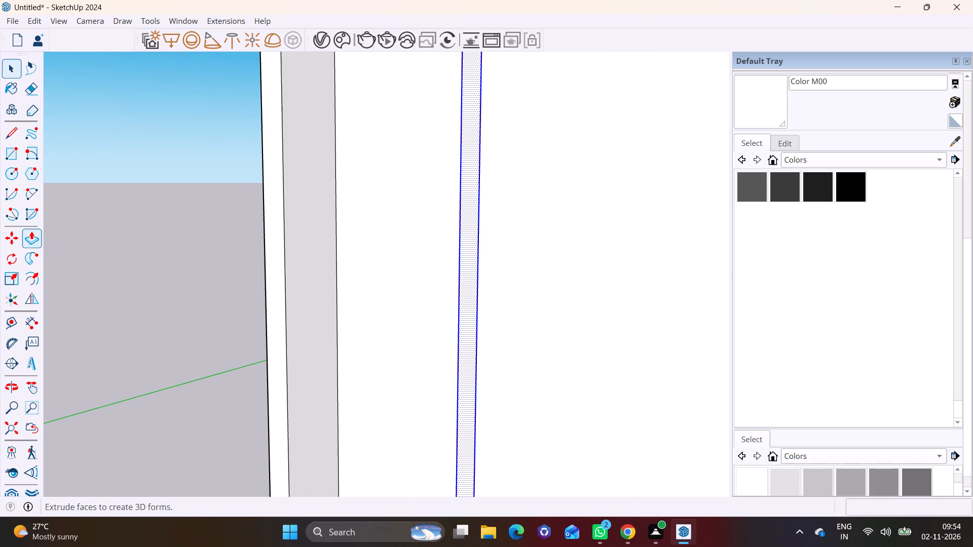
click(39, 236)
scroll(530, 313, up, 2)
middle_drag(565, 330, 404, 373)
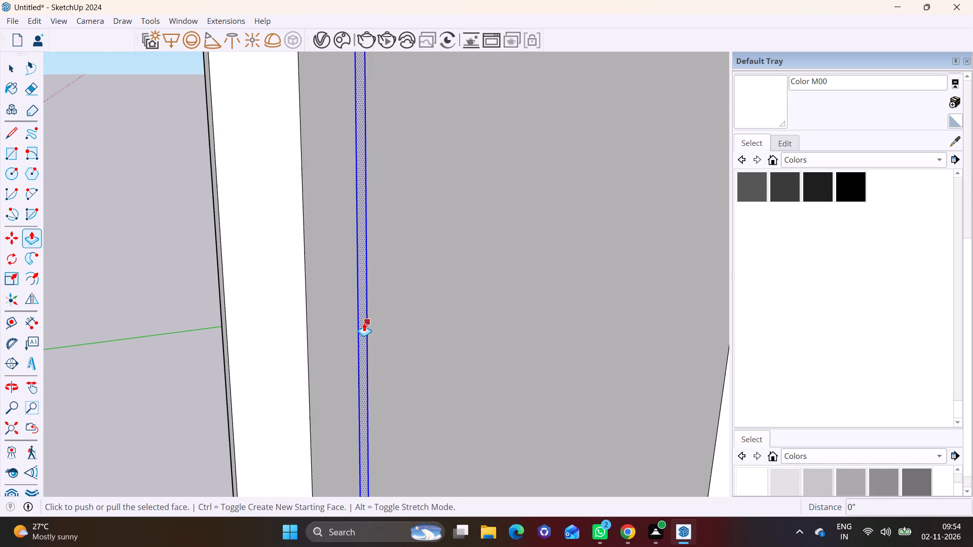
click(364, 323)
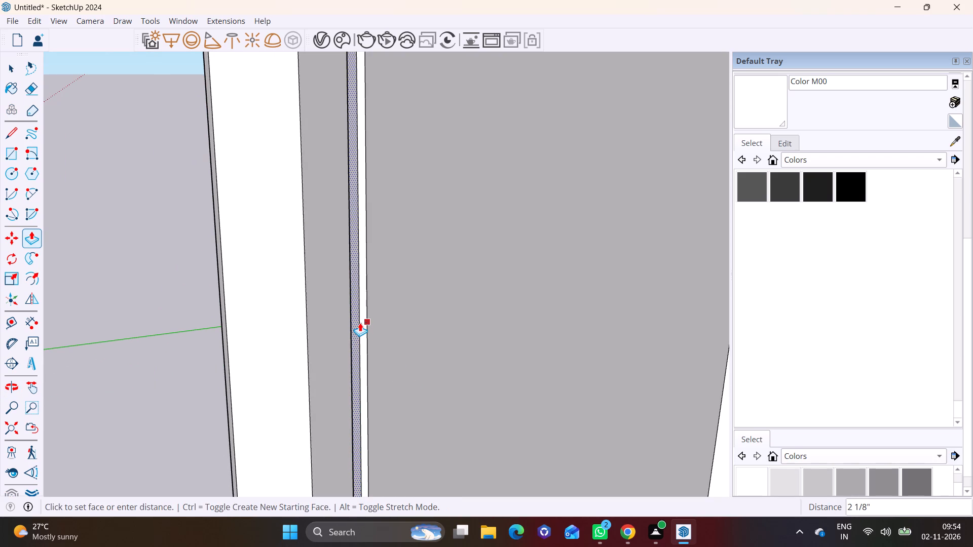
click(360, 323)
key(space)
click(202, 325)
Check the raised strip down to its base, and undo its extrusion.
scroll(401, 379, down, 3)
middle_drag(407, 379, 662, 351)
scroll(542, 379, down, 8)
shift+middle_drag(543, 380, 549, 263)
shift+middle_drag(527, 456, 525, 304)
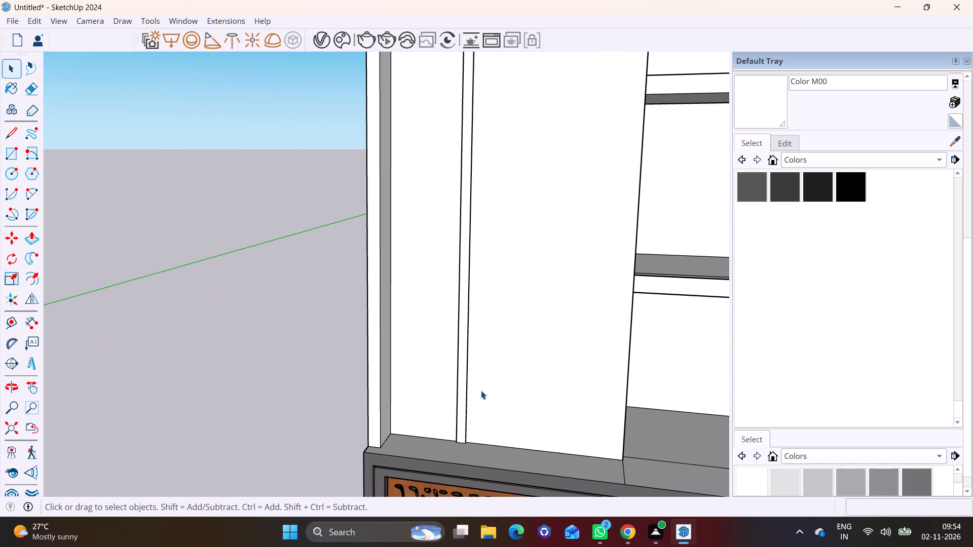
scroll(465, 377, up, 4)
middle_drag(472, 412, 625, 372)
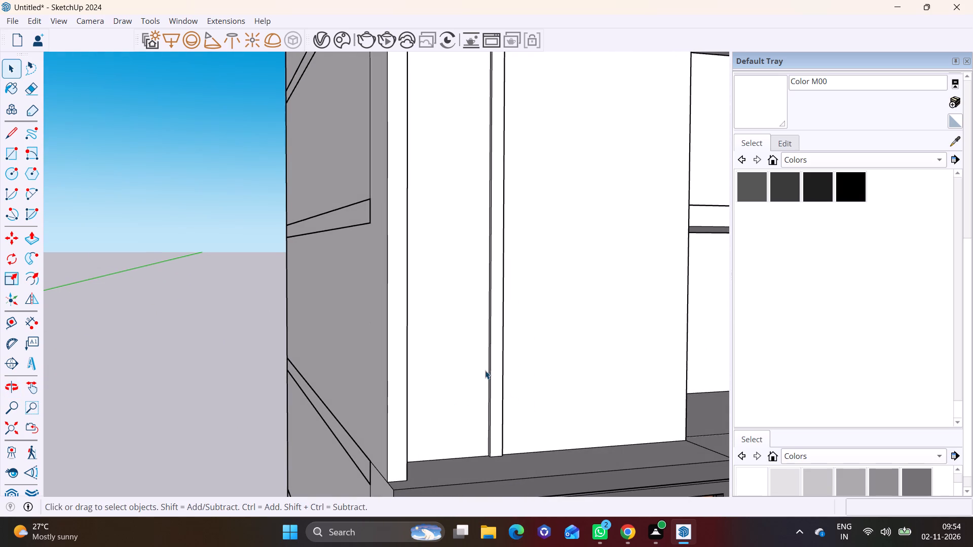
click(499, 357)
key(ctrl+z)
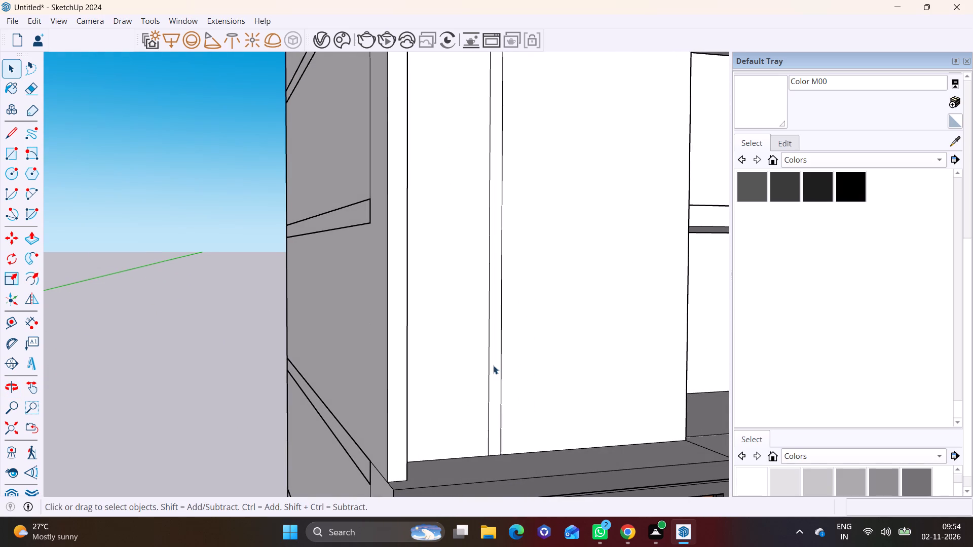
Make a group from the flat vertical strip's face and its edges.
double_click(495, 364)
right_click(495, 364)
click(554, 213)
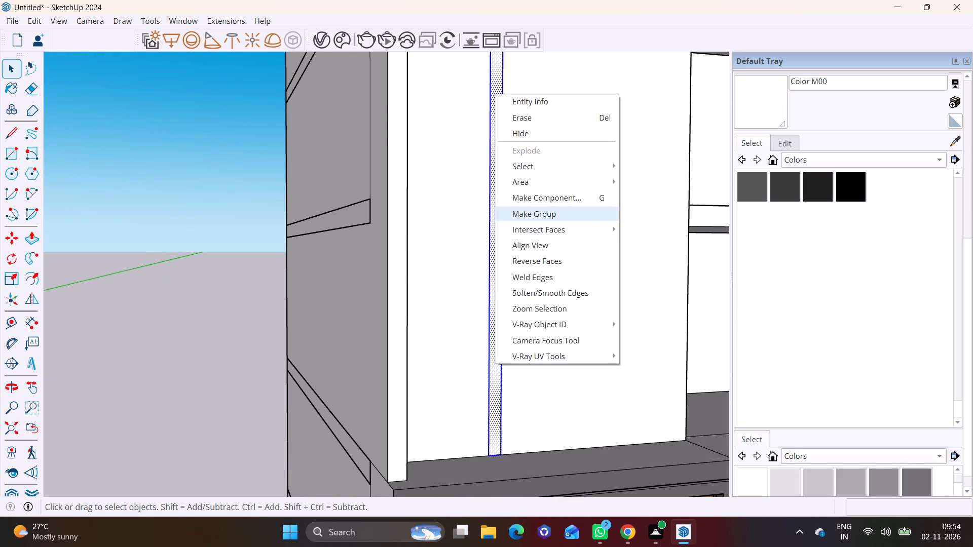
Inside the strip's group, extrude its face outward from the wall panel to form a thin full-height slat.
double_click(489, 285)
click(495, 278)
double_click(495, 278)
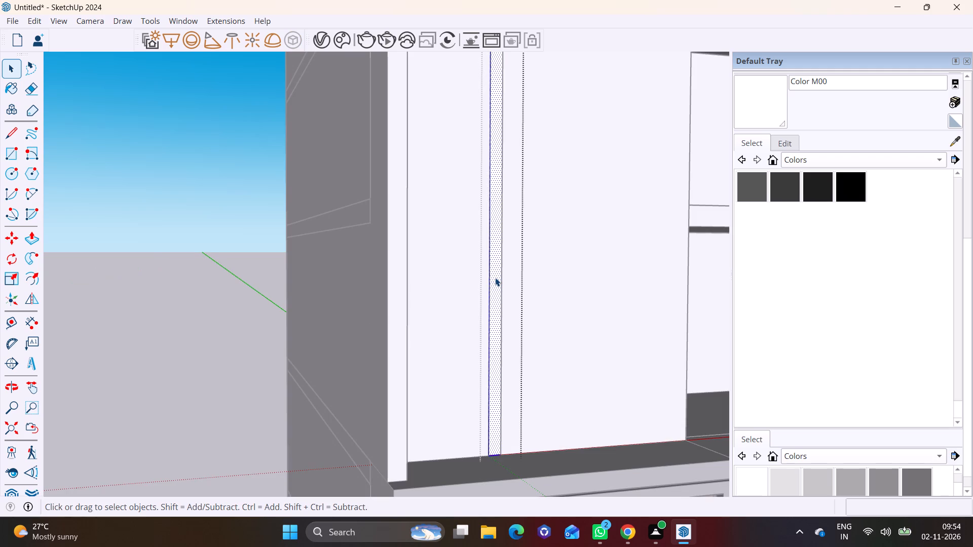
click(29, 241)
middle_drag(476, 364, 525, 392)
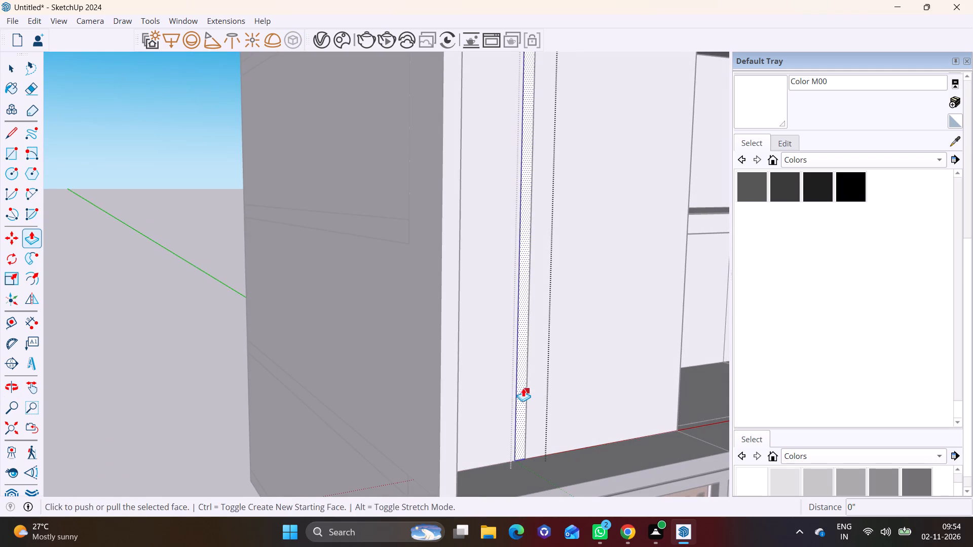
click(523, 386)
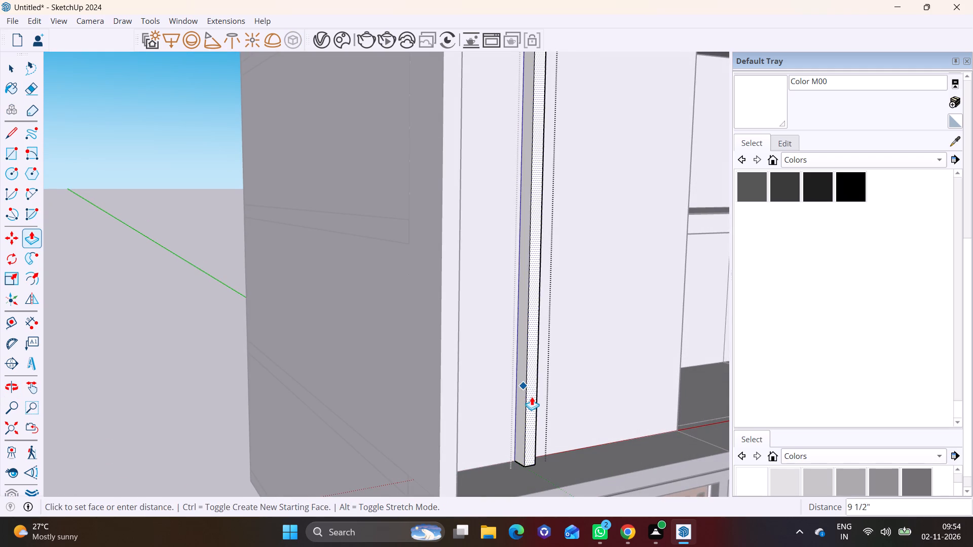
click(527, 391)
key(space)
click(145, 384)
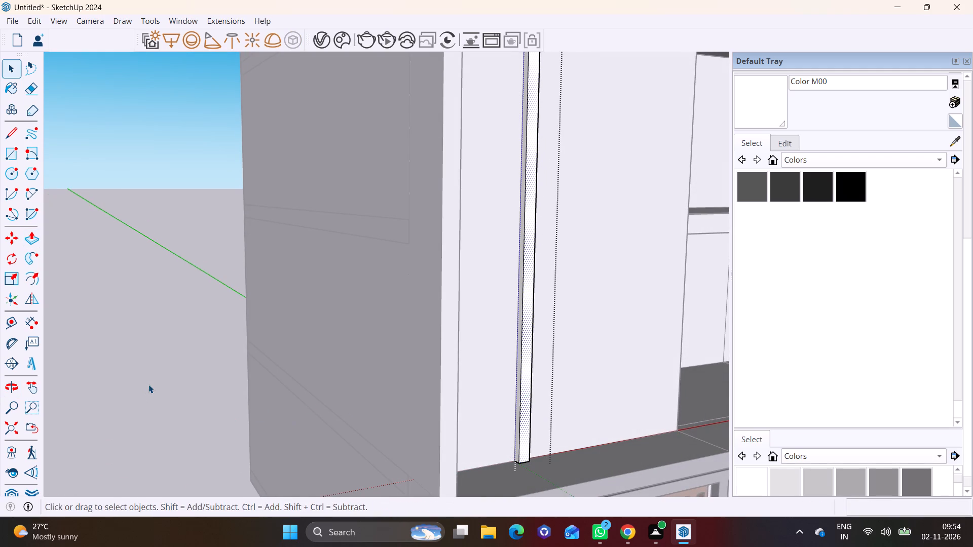
Copy the slat group about 8 1/8" sideways along the wall panel, towards the shelves, leaving a narrow gap.
middle_drag(554, 427, 428, 417)
scroll(430, 411, down, 3)
scroll(433, 334, down, 4)
middle_drag(425, 340, 357, 397)
scroll(395, 364, down, 4)
click(392, 346)
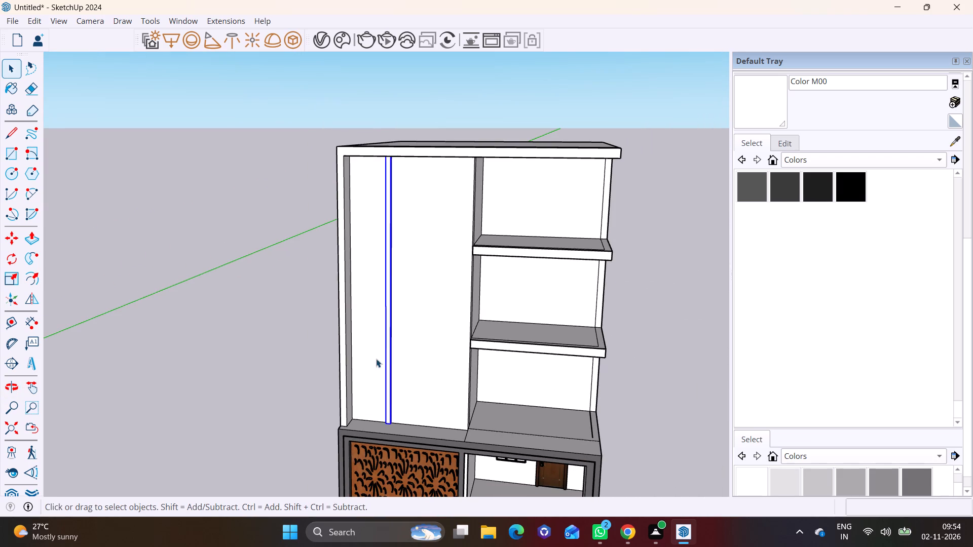
scroll(371, 360, up, 5)
middle_drag(438, 372, 413, 376)
scroll(403, 384, up, 4)
key(m)
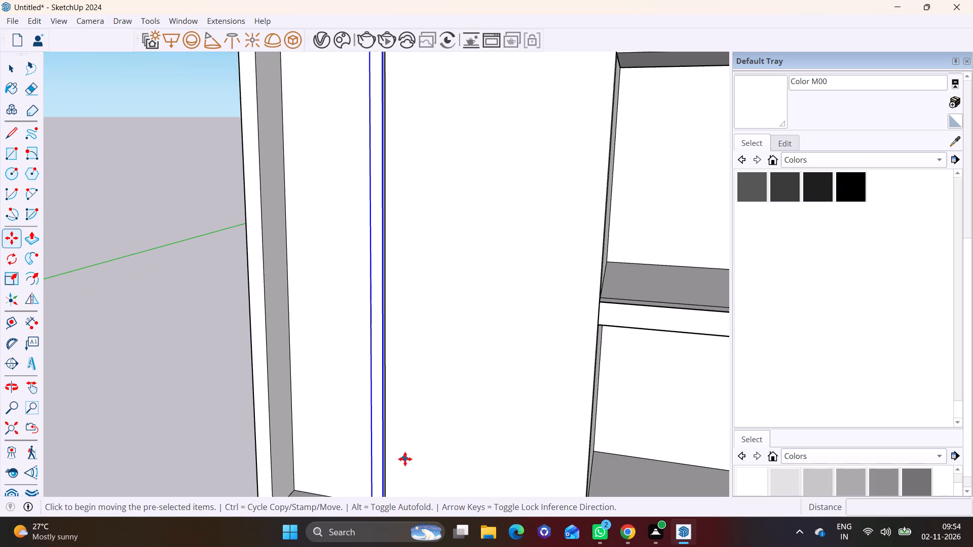
scroll(428, 443, down, 1)
shift+middle_drag(442, 442, 431, 320)
middle_drag(399, 390, 386, 384)
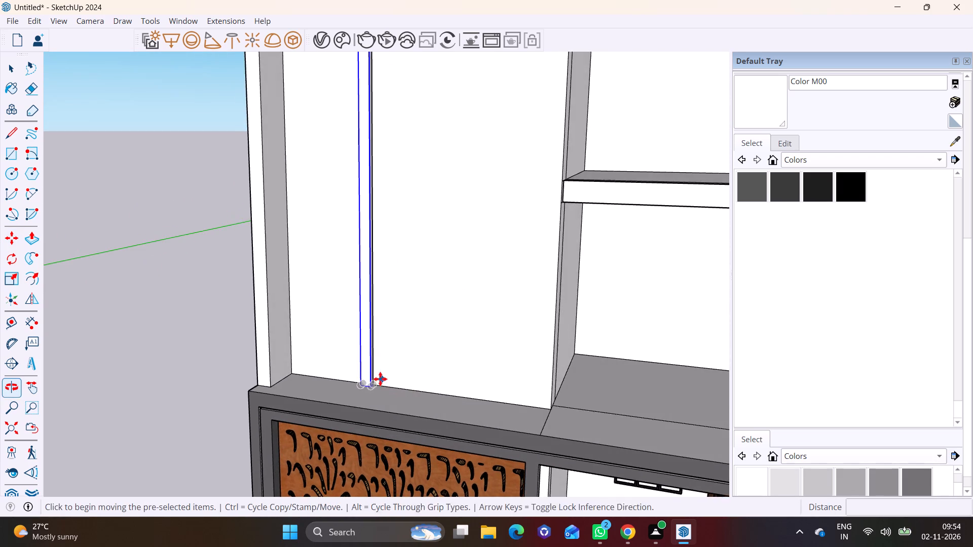
scroll(380, 379, up, 3)
click(373, 389)
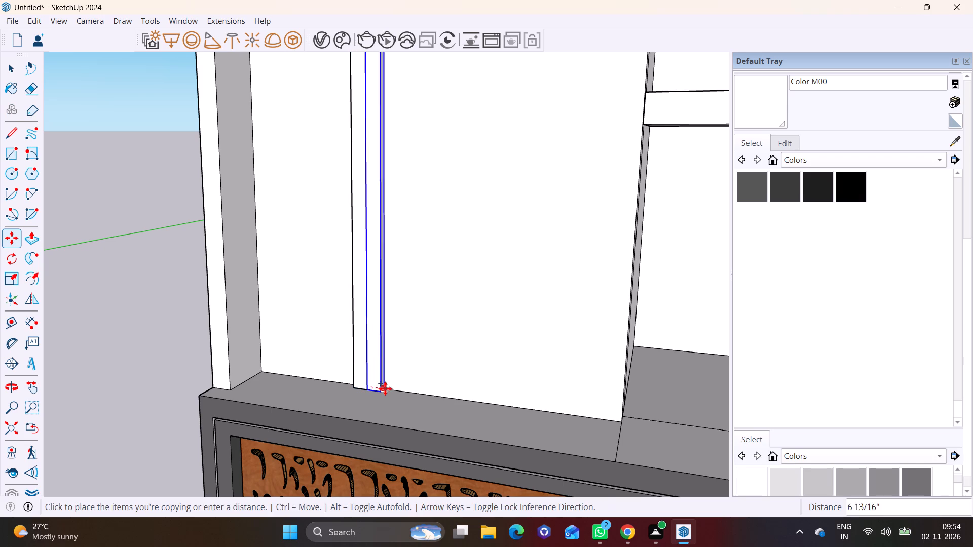
click(387, 389)
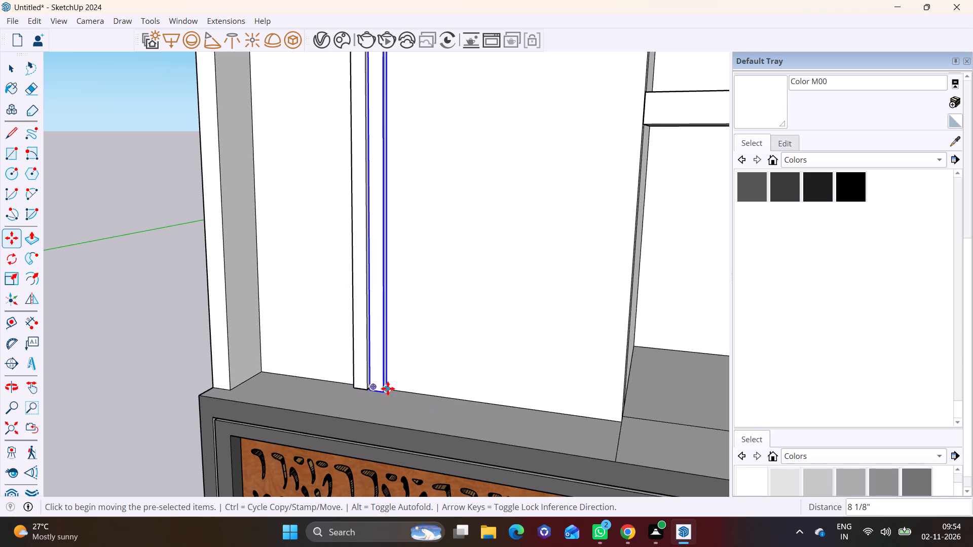
Add four more slat copies along the wall panel, continuing the row towards the shelves at about 8" spacing.
click(388, 388)
click(404, 394)
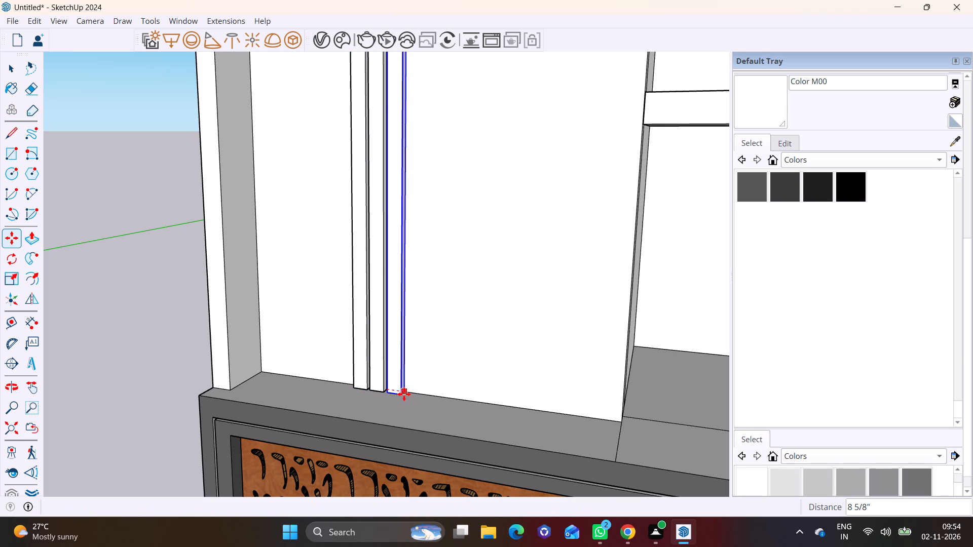
click(408, 393)
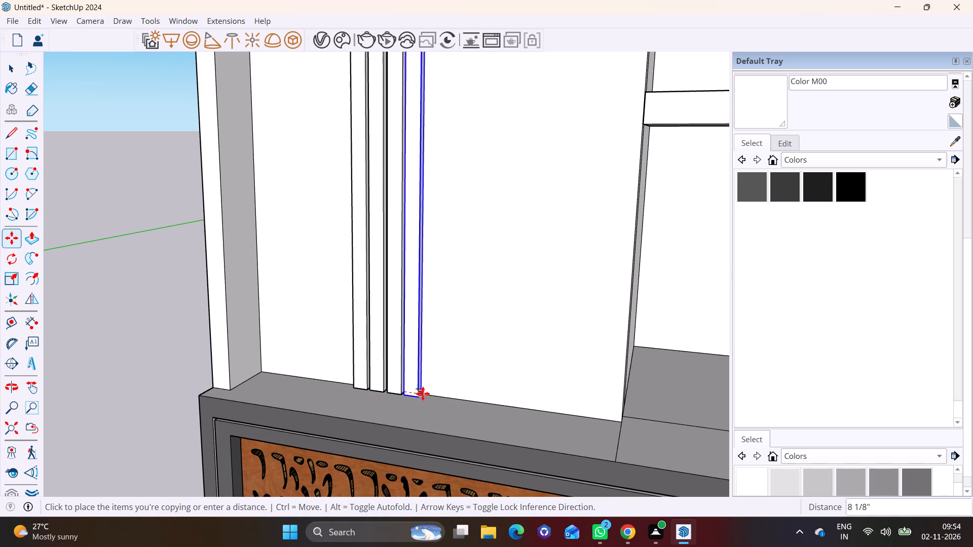
scroll(417, 394, up, 6)
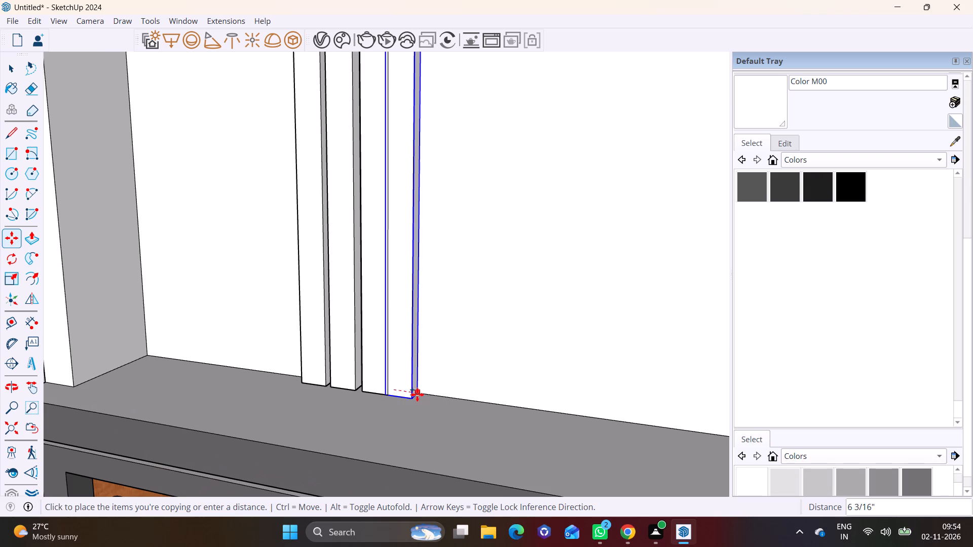
click(424, 401)
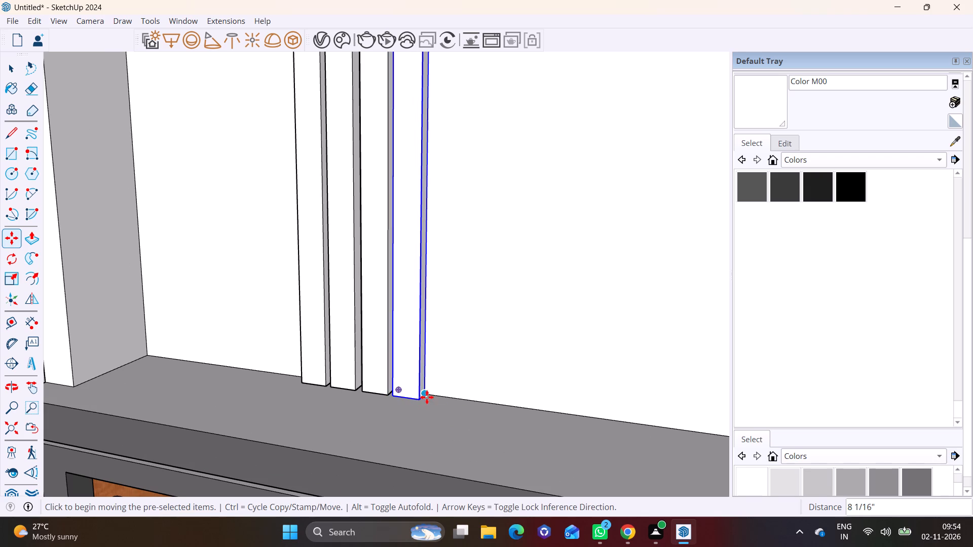
click(427, 396)
click(456, 403)
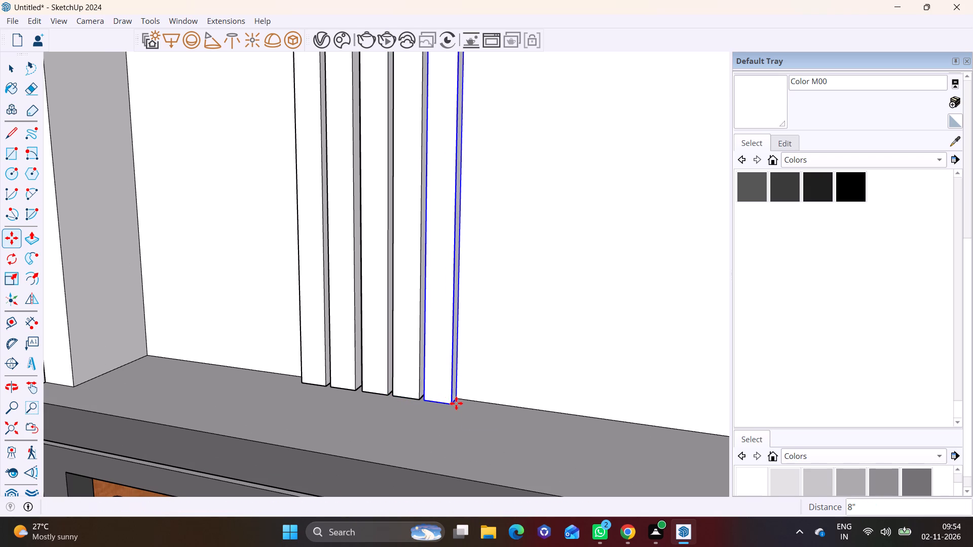
click(456, 397)
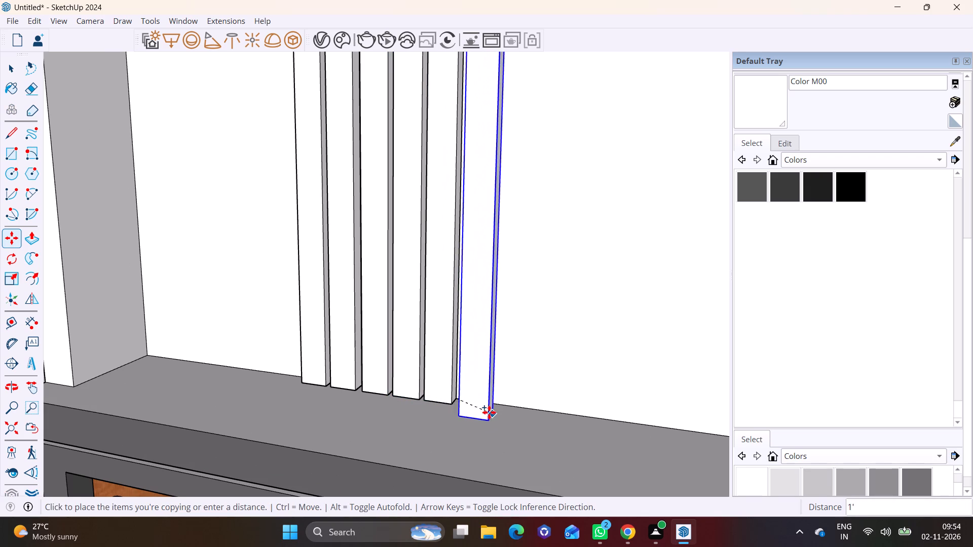
click(488, 410)
key(space)
click(300, 409)
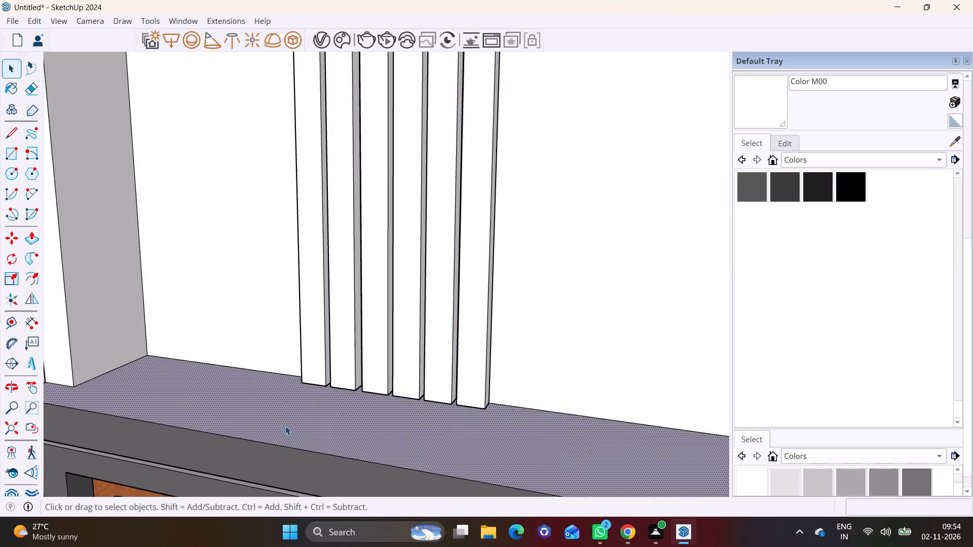
Copy the end slat twice more towards the shelves, continuing the row at about 8" spacing.
scroll(285, 426, down, 13)
middle_drag(479, 390, 564, 358)
scroll(414, 349, down, 3)
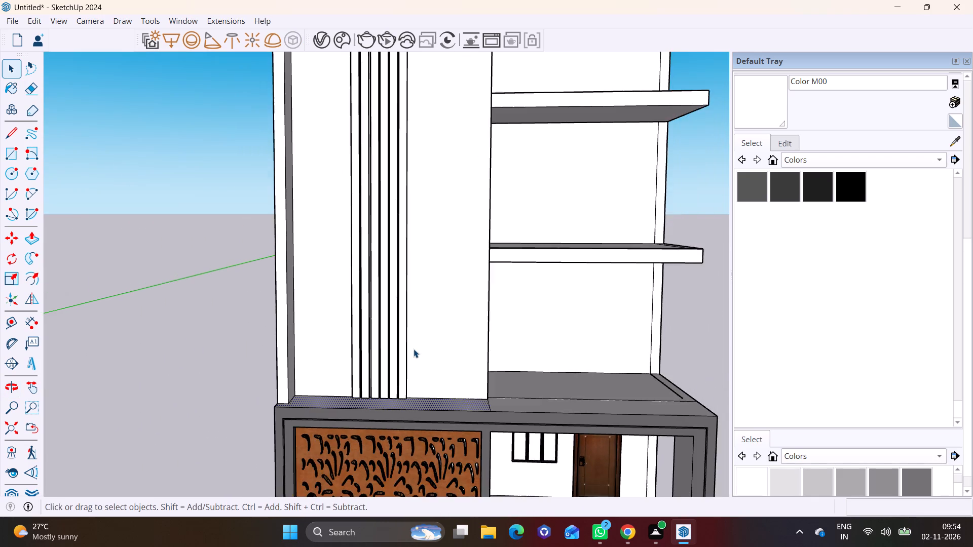
scroll(420, 344, down, 2)
shift+middle_drag(475, 303, 492, 387)
middle_drag(411, 395, 271, 404)
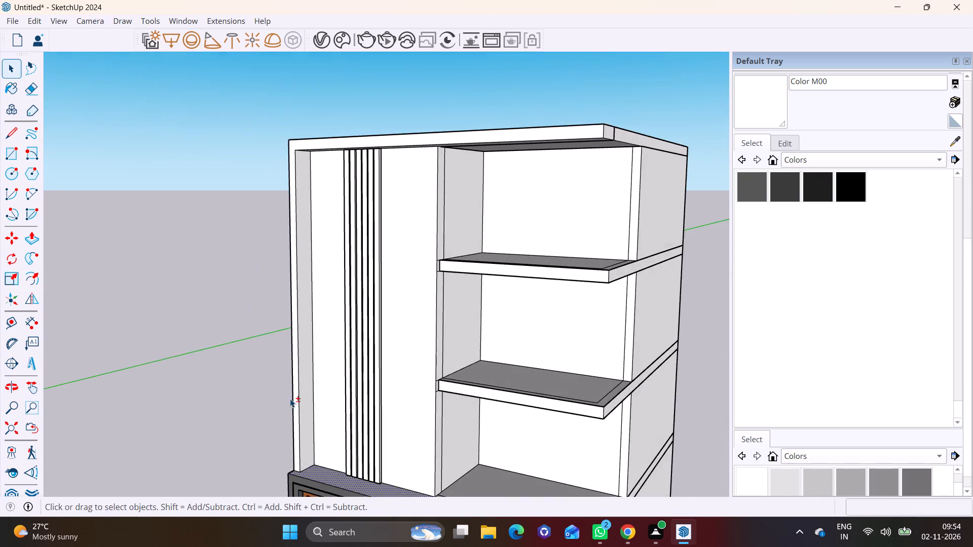
shift+scroll(296, 399, up, 1)
shift+middle_drag(296, 399, 352, 263)
scroll(555, 369, up, 8)
shift+middle_drag(417, 340, 352, 352)
click(339, 348)
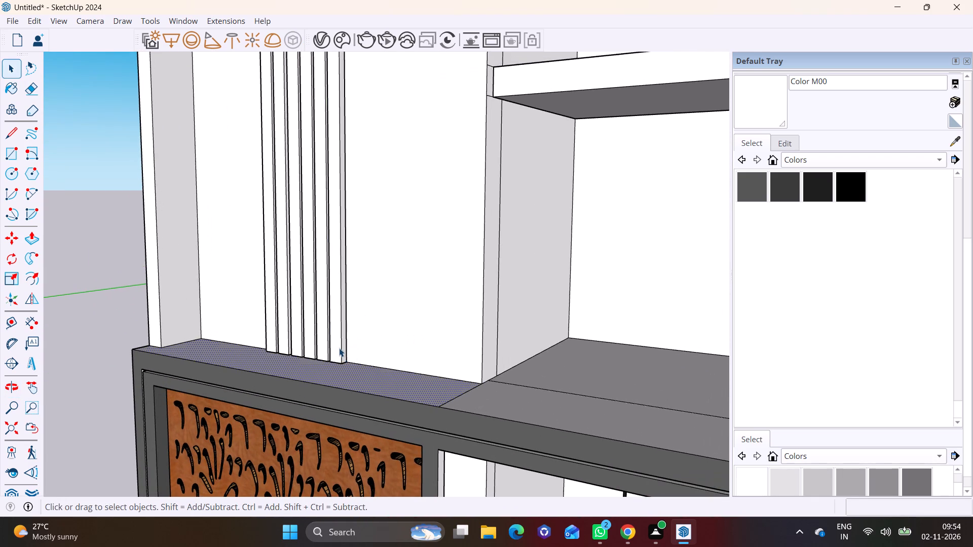
scroll(339, 348, up, 5)
key(m)
click(353, 372)
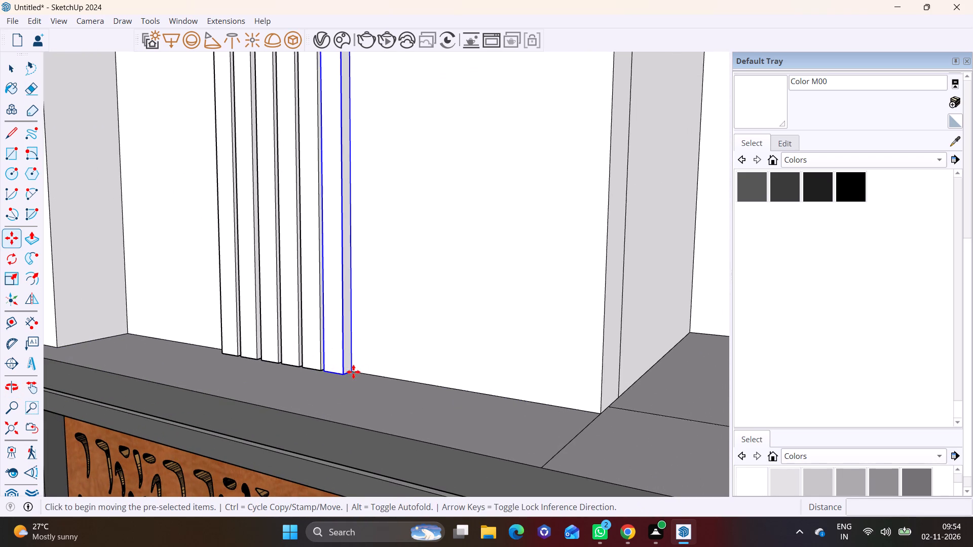
click(375, 379)
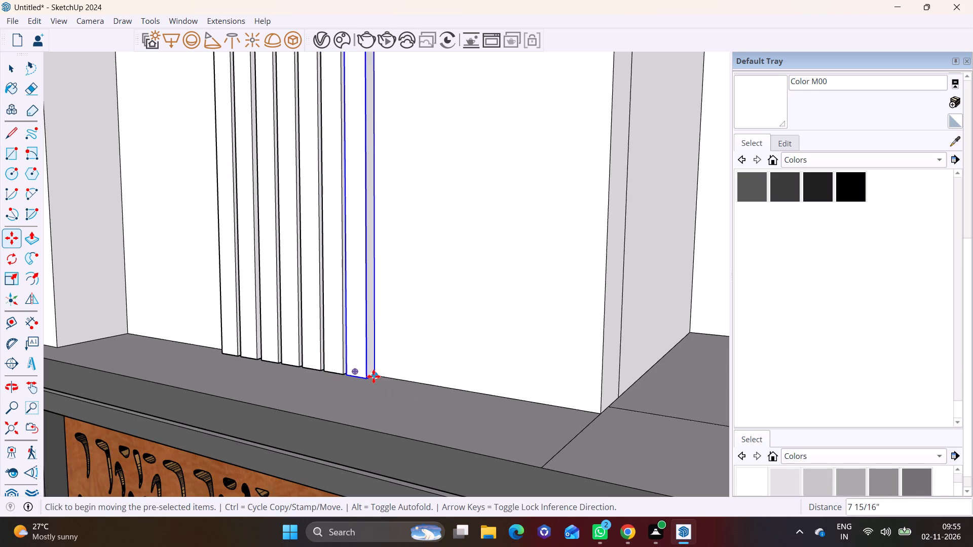
click(376, 375)
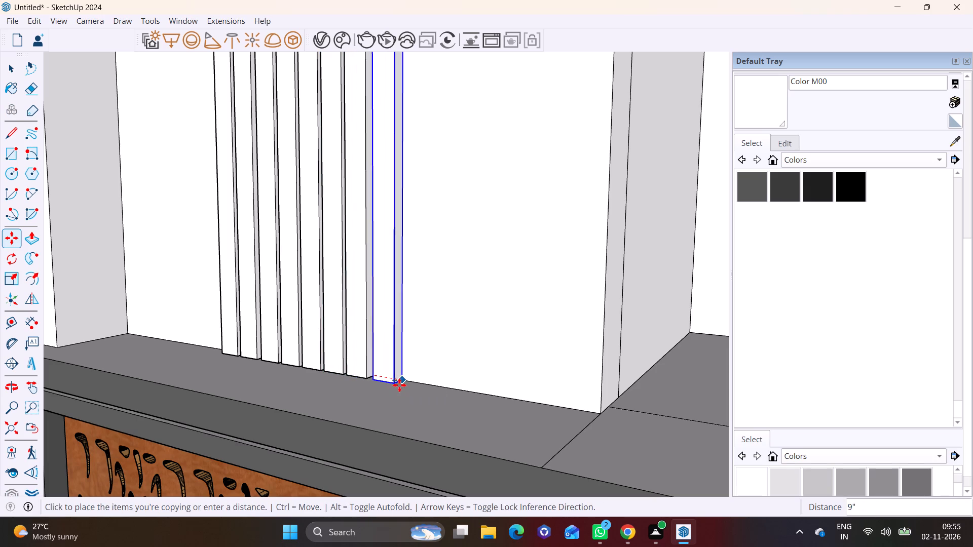
click(399, 385)
key(space)
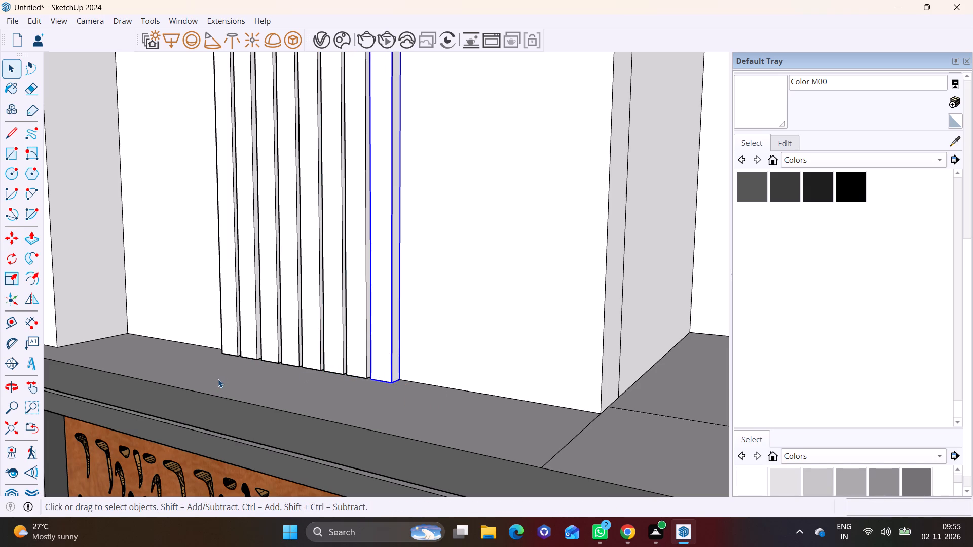
click(220, 376)
Examine the row of vertical slats on the wall panel from the front, both whole and close up.
scroll(274, 367, down, 14)
middle_drag(331, 369, 514, 363)
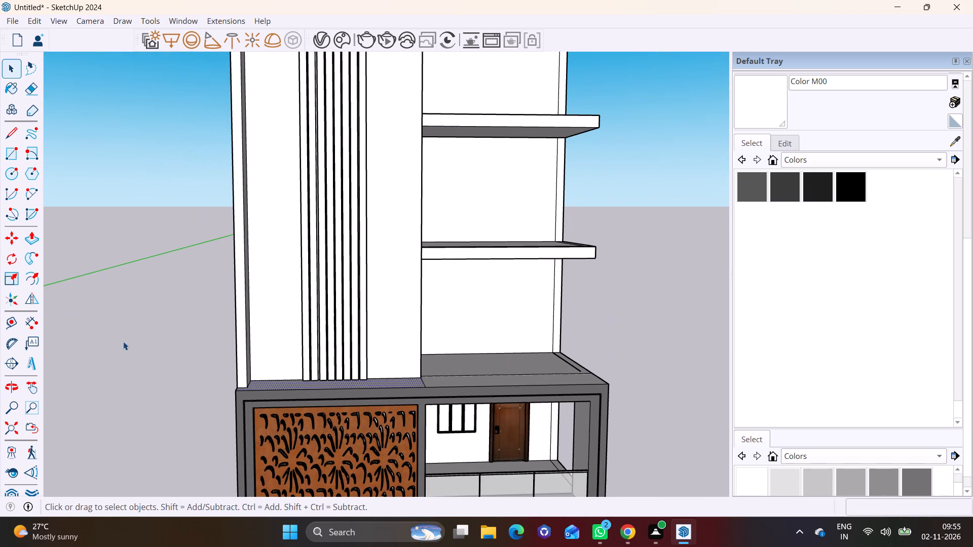
click(123, 339)
scroll(271, 326, down, 3)
scroll(320, 326, down, 2)
shift+middle_drag(372, 283, 448, 323)
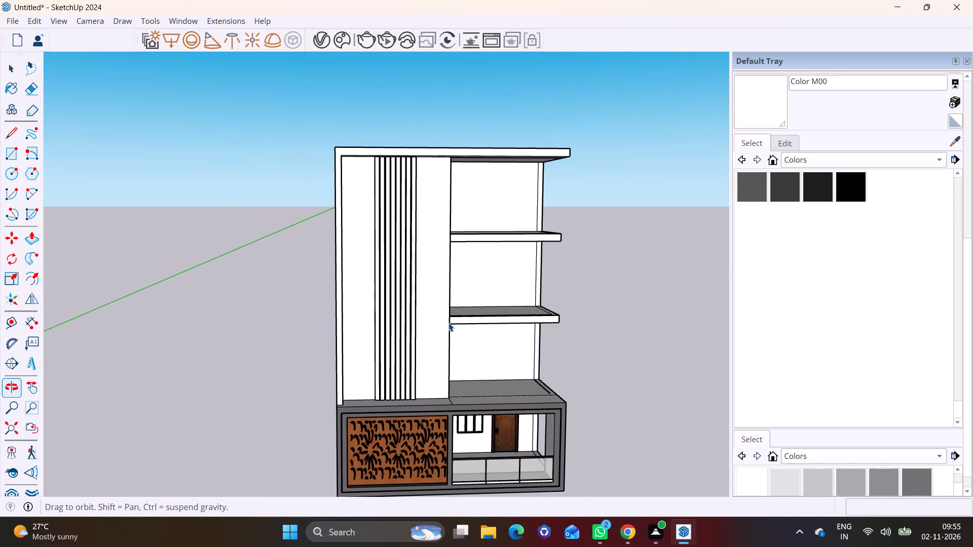
scroll(370, 284, up, 5)
middle_drag(424, 288, 404, 286)
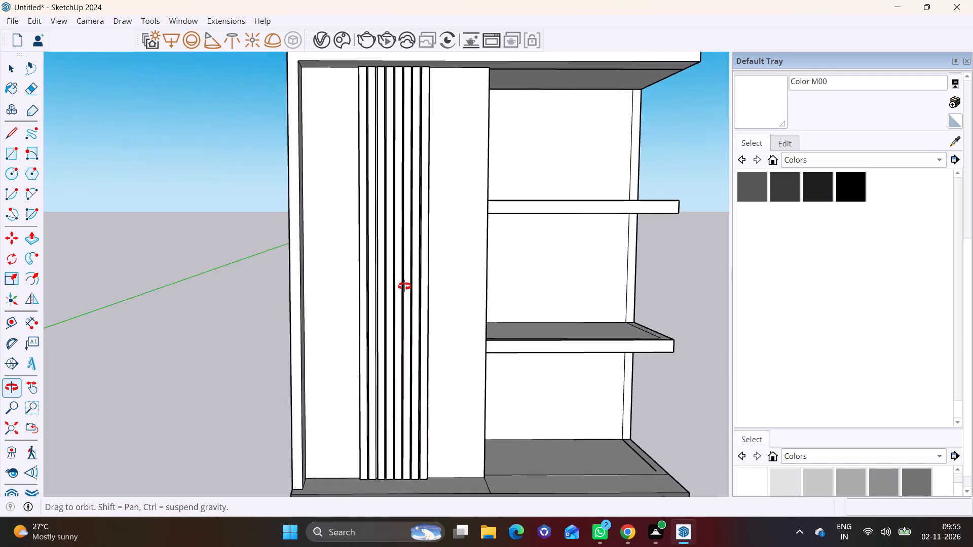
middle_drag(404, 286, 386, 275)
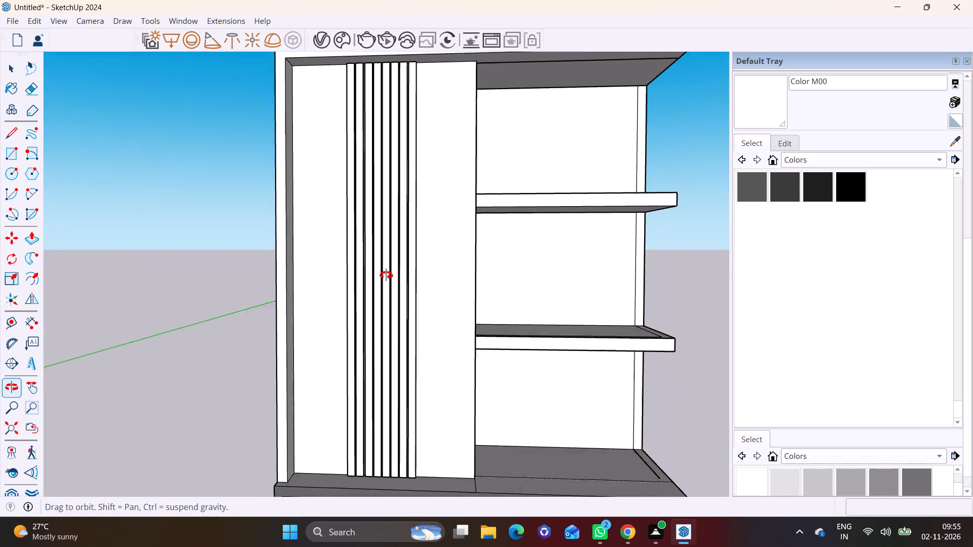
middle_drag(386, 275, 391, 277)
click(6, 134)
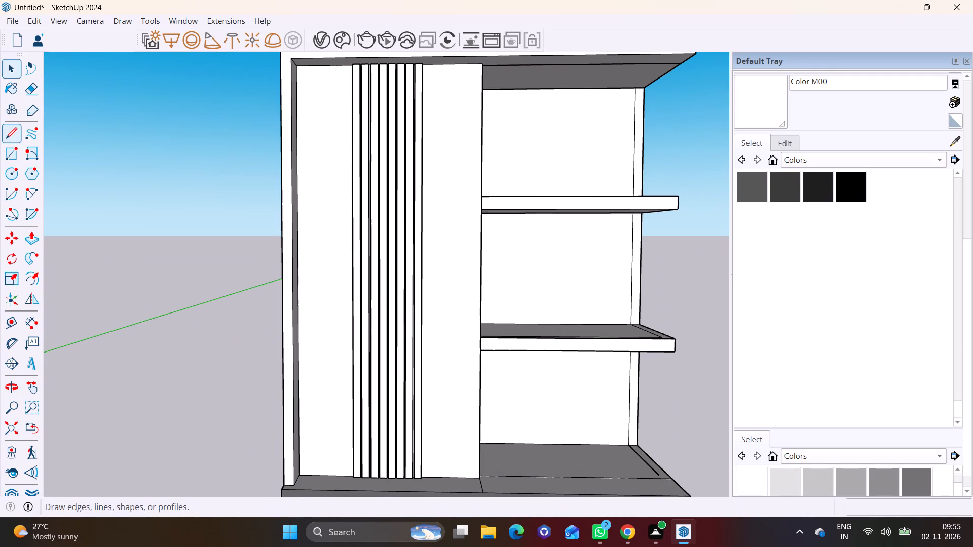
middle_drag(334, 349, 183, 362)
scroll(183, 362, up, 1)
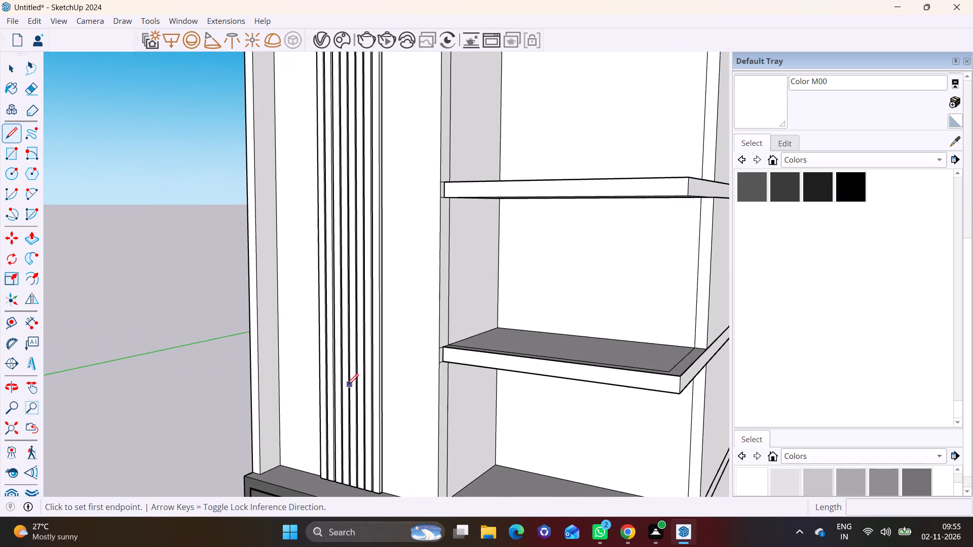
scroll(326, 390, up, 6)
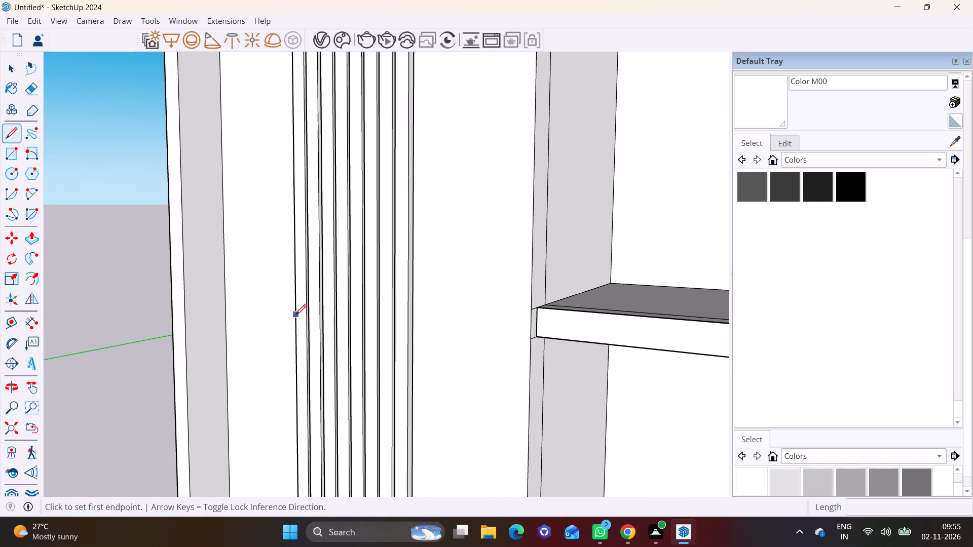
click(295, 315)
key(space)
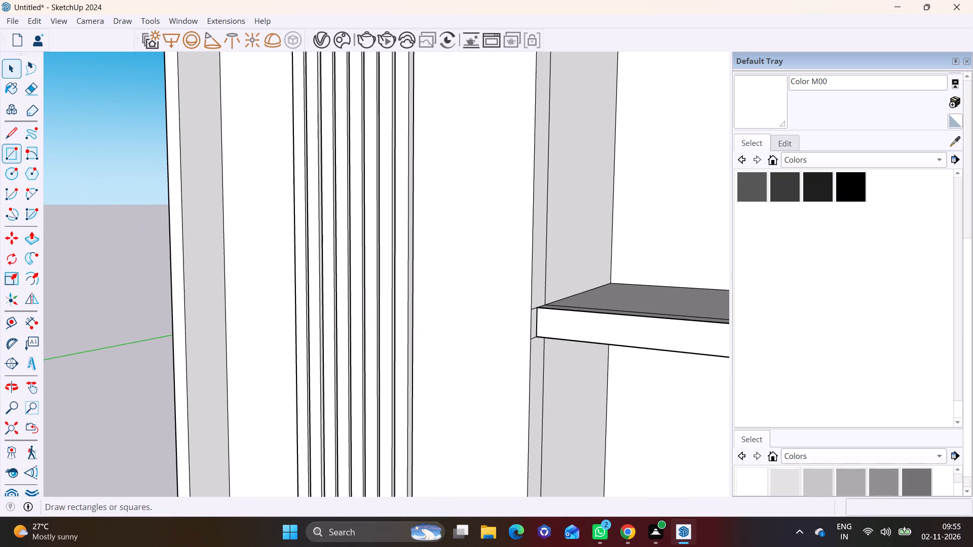
Draw a thin horizontal rectangle, about 5' 1" wide, across the full row of vertical slats at mid-height.
click(21, 151)
click(295, 347)
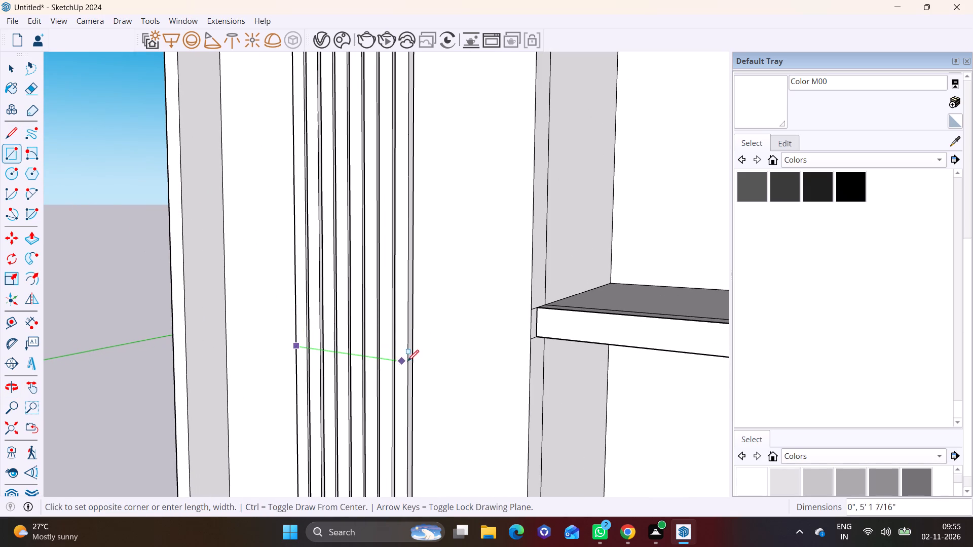
click(411, 346)
key(space)
Push/pull the thin rectangle outward about 4 7/16" to form a horizontal bar in front of the slats.
click(399, 353)
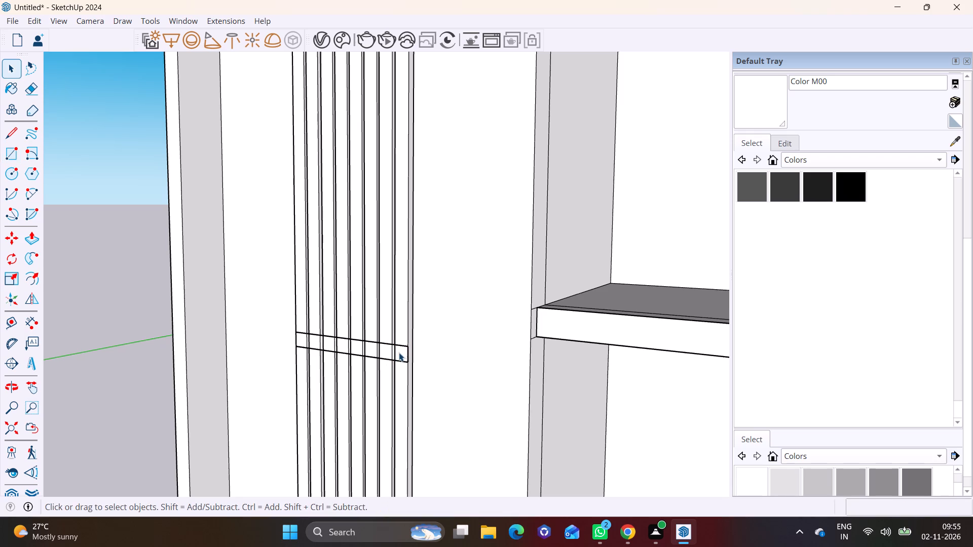
scroll(406, 353, up, 4)
click(36, 238)
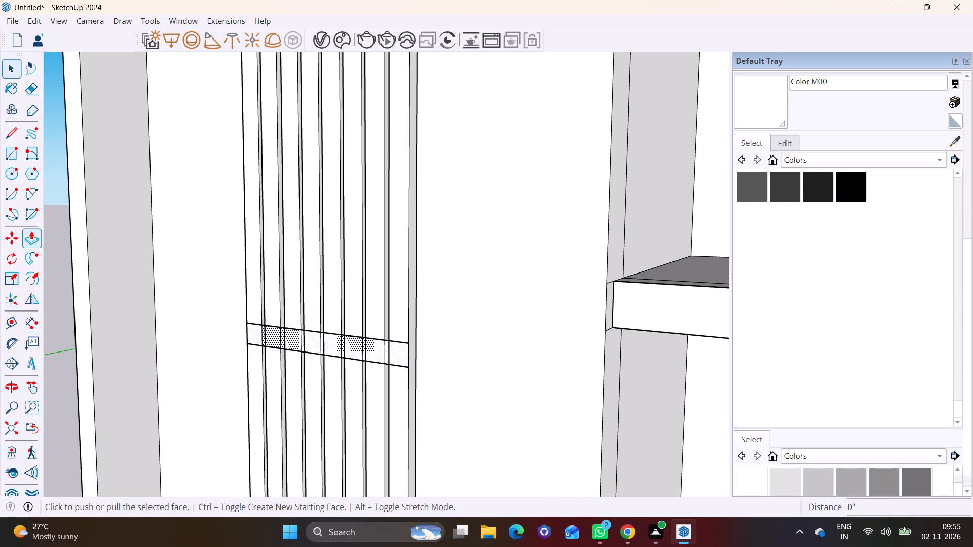
click(297, 346)
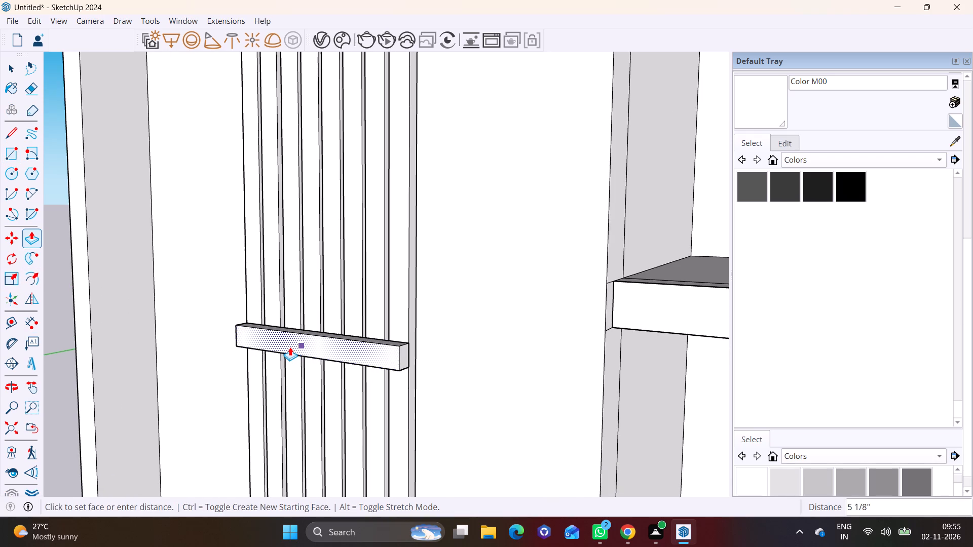
click(291, 345)
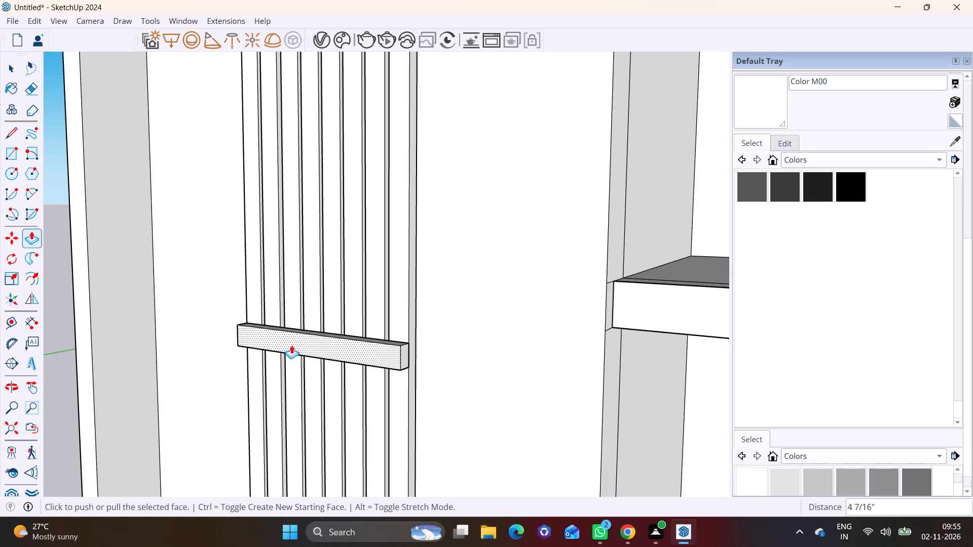
Push/pull the bar's top face upward to form a tall panel covering the middle portion of the slats.
middle_drag(361, 343, 251, 428)
scroll(349, 317, up, 4)
key(space)
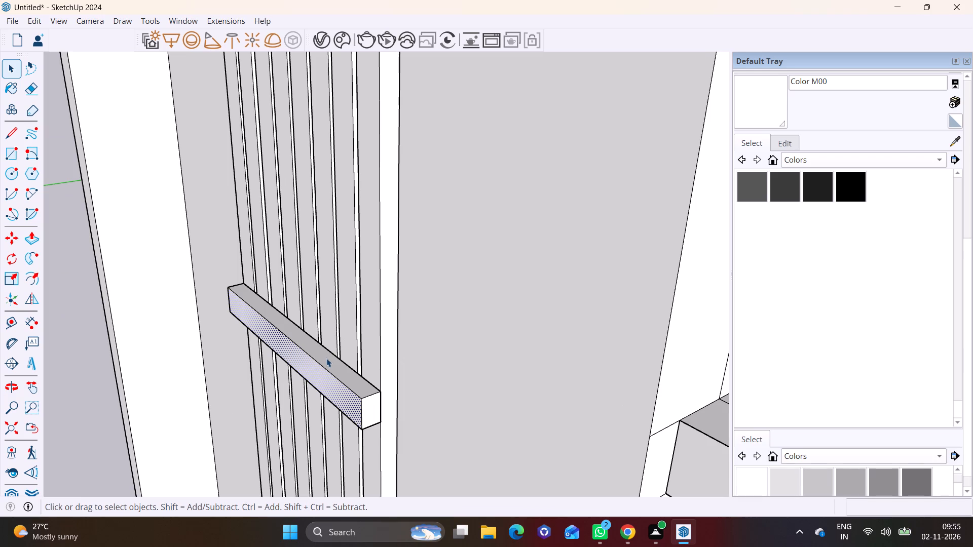
click(326, 358)
click(24, 235)
click(305, 343)
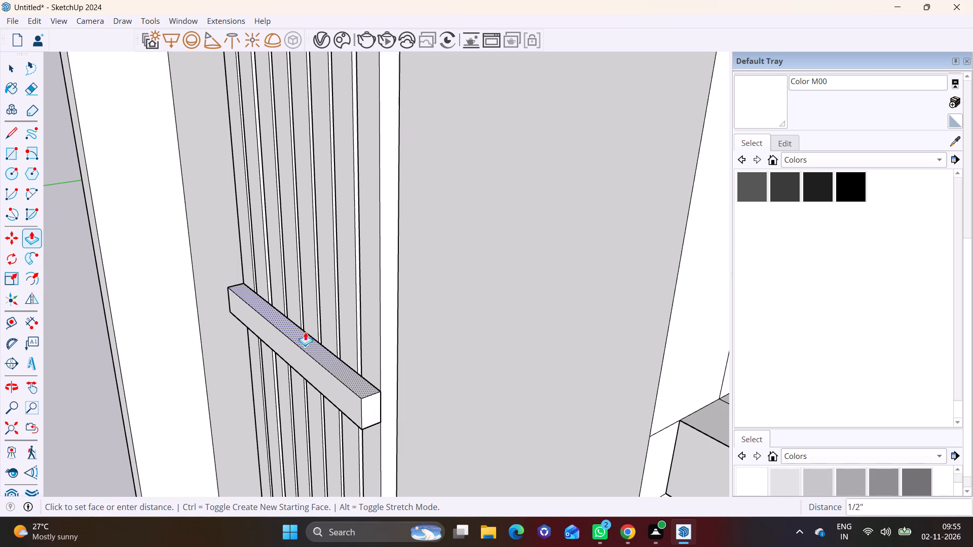
scroll(307, 280, down, 16)
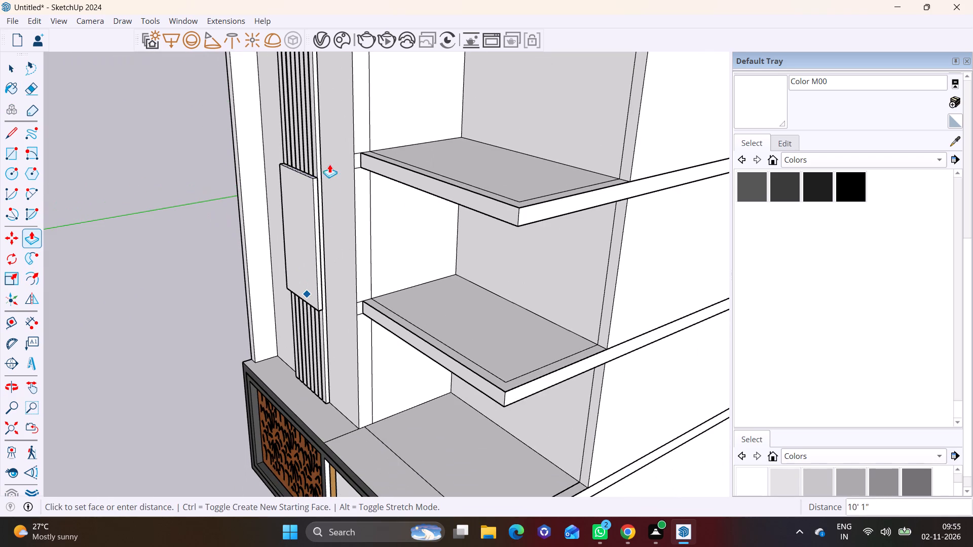
shift+middle_drag(329, 152, 353, 350)
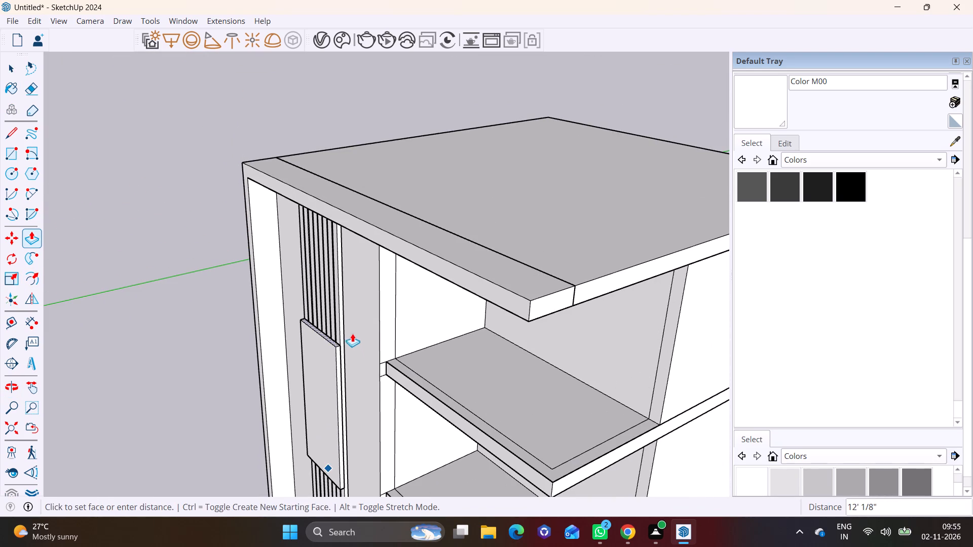
click(359, 304)
Examine the tall panel over the slats, its narrow side face and the neighbouring shelves from several angles.
scroll(326, 361, up, 7)
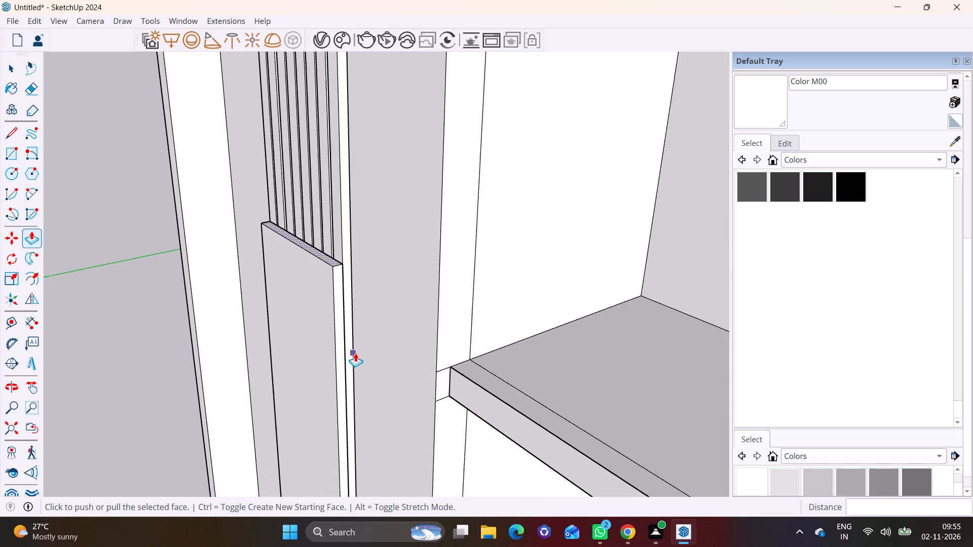
scroll(355, 353, up, 5)
key(space)
click(68, 231)
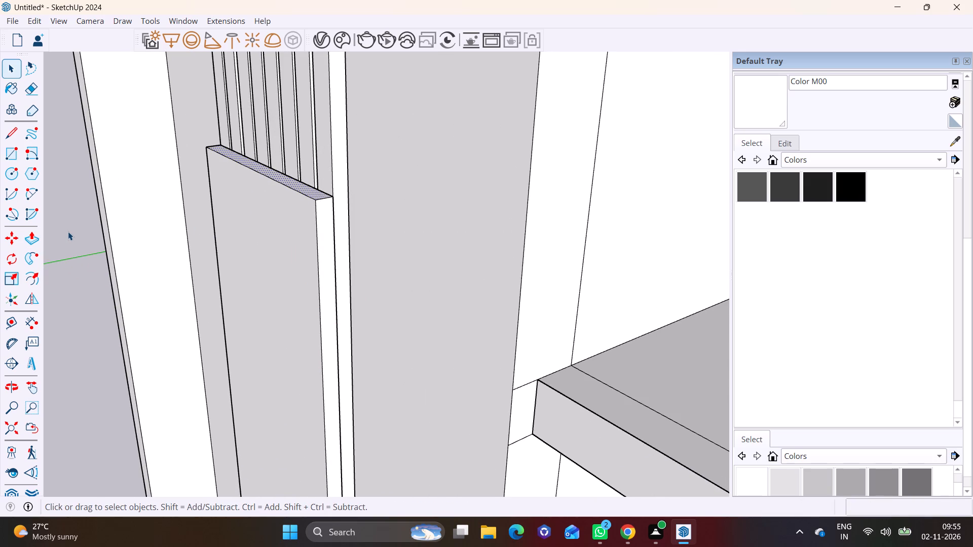
click(2, 134)
key(space)
click(4, 65)
click(320, 267)
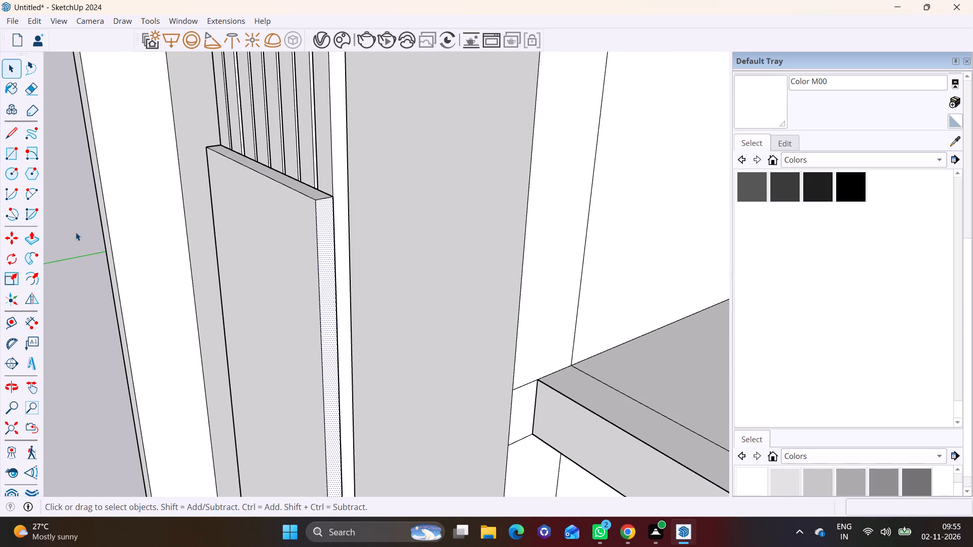
scroll(98, 306, down, 2)
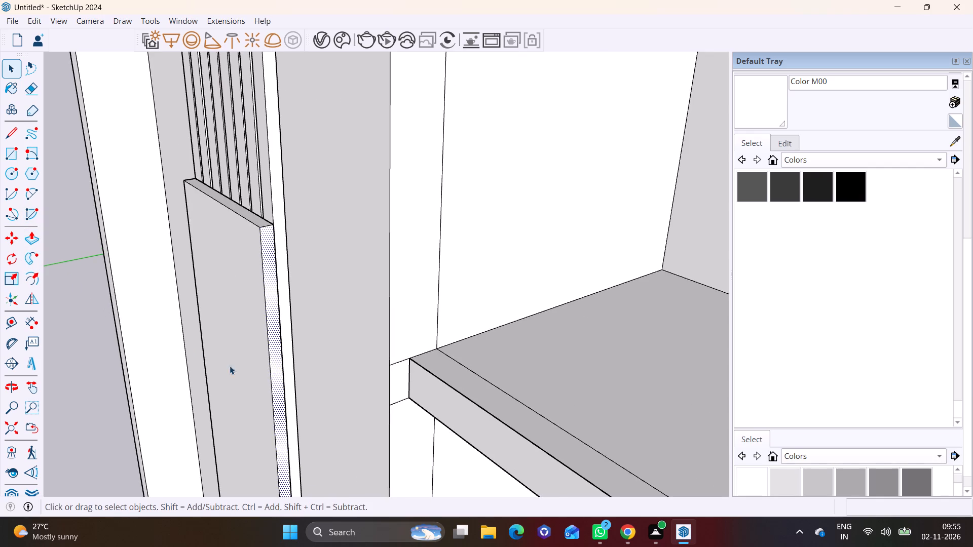
middle_drag(250, 365, 345, 282)
key(space)
scroll(351, 283, down, 8)
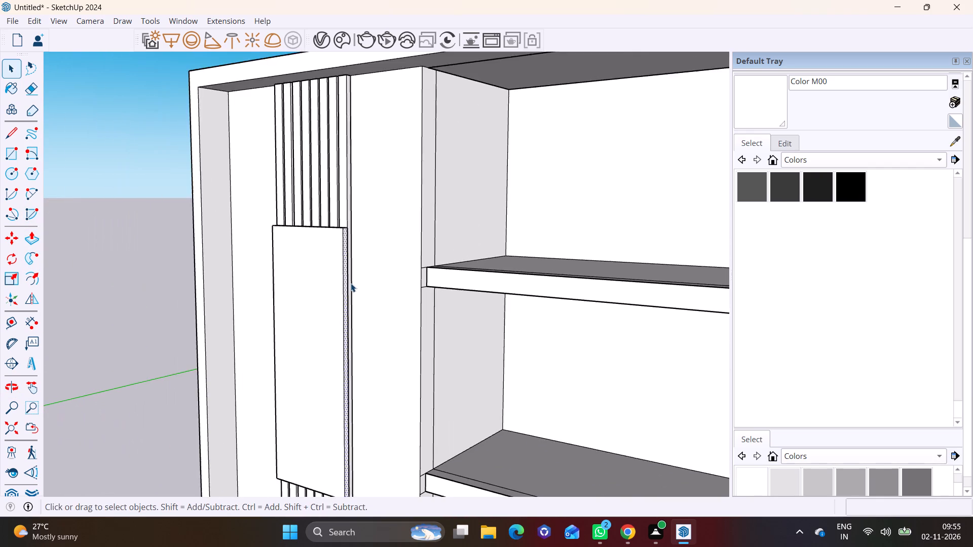
scroll(351, 283, down, 3)
scroll(369, 334, down, 4)
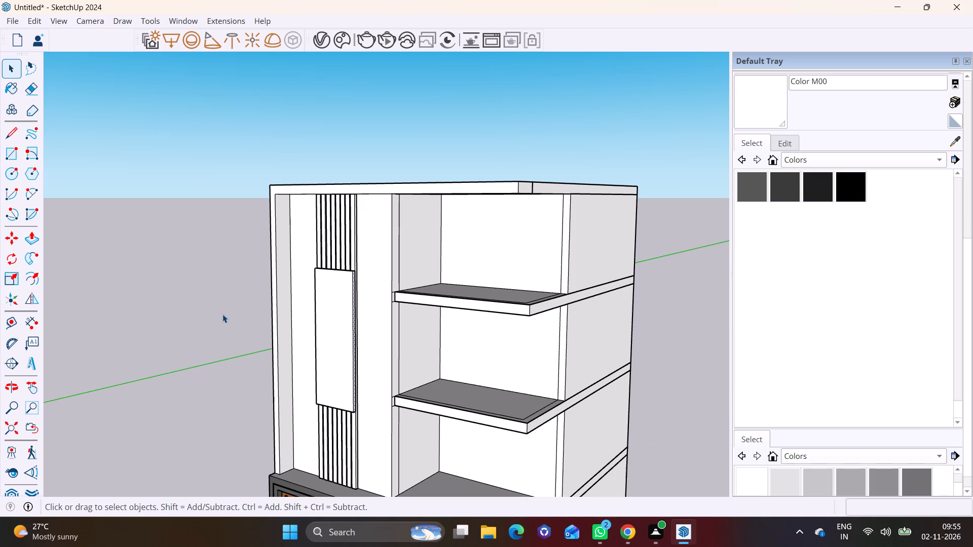
scroll(366, 289, up, 8)
shift+middle_drag(361, 286, 379, 230)
scroll(361, 286, up, 2)
middle_drag(383, 233, 520, 246)
scroll(382, 233, up, 1)
scroll(529, 245, down, 3)
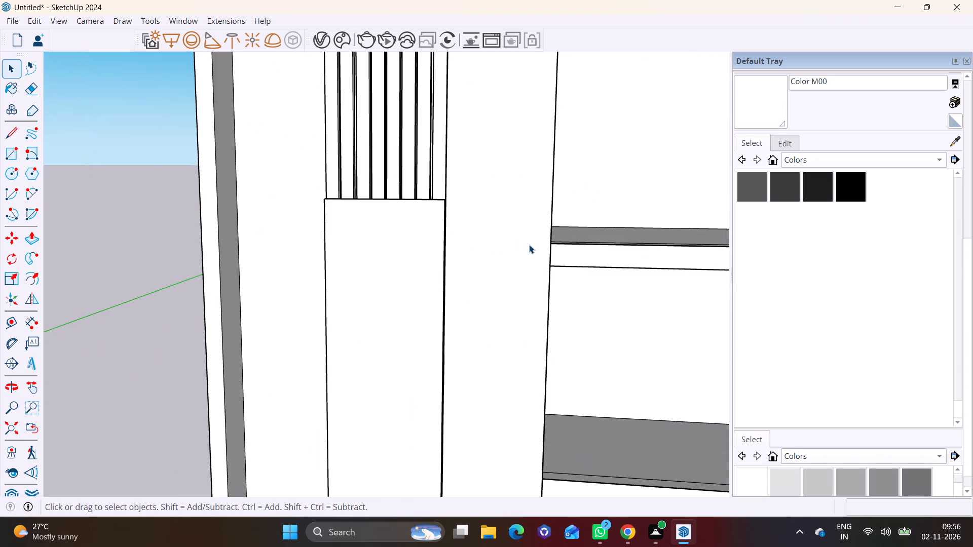
scroll(529, 245, down, 3)
shift+middle_drag(621, 250, 359, 243)
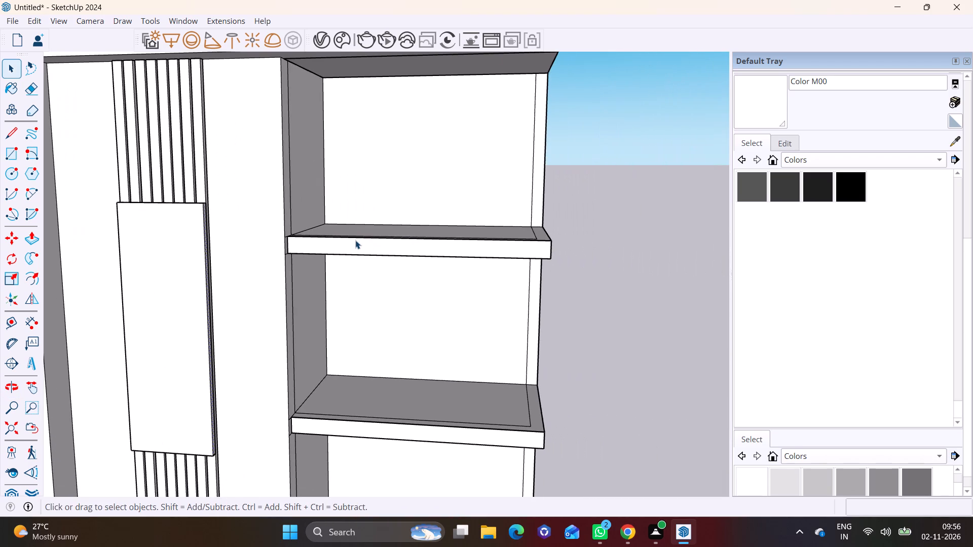
shift+middle_drag(522, 306, 512, 222)
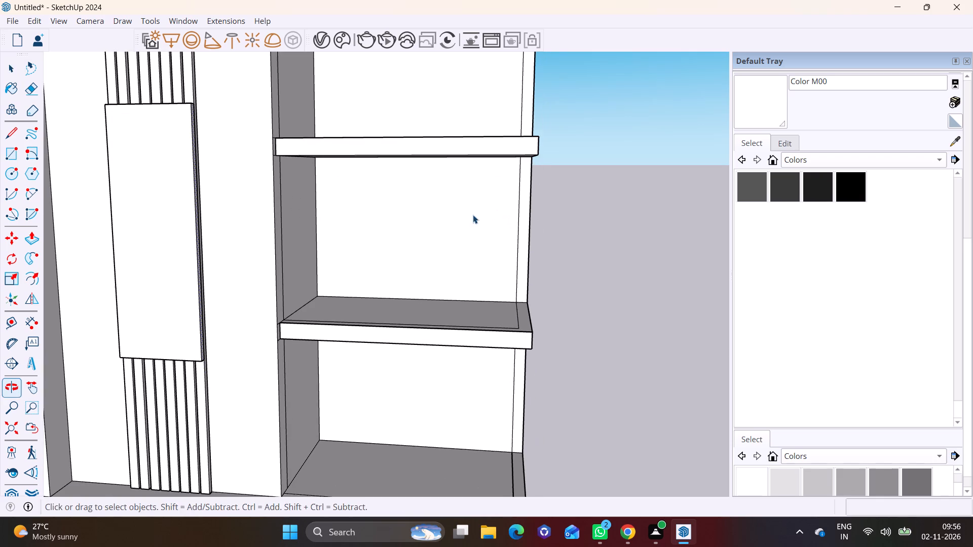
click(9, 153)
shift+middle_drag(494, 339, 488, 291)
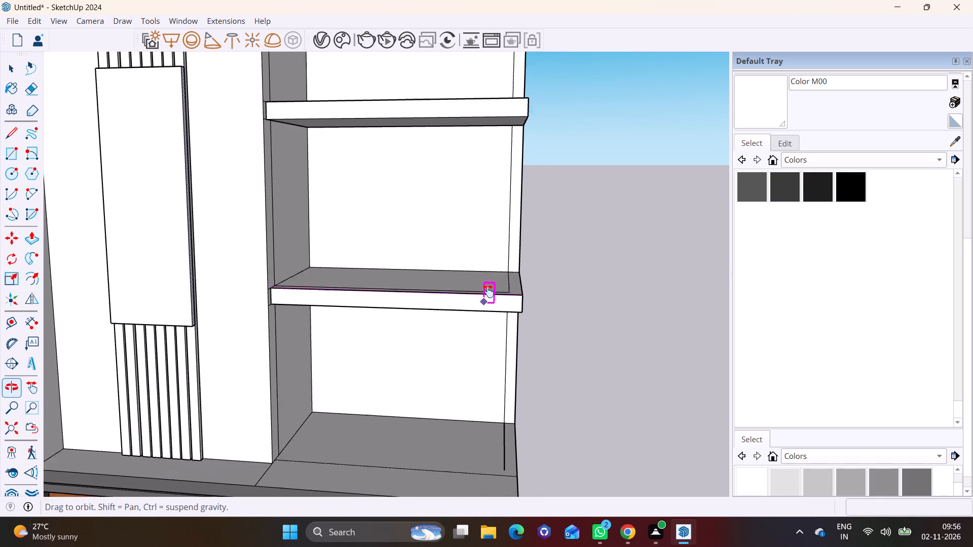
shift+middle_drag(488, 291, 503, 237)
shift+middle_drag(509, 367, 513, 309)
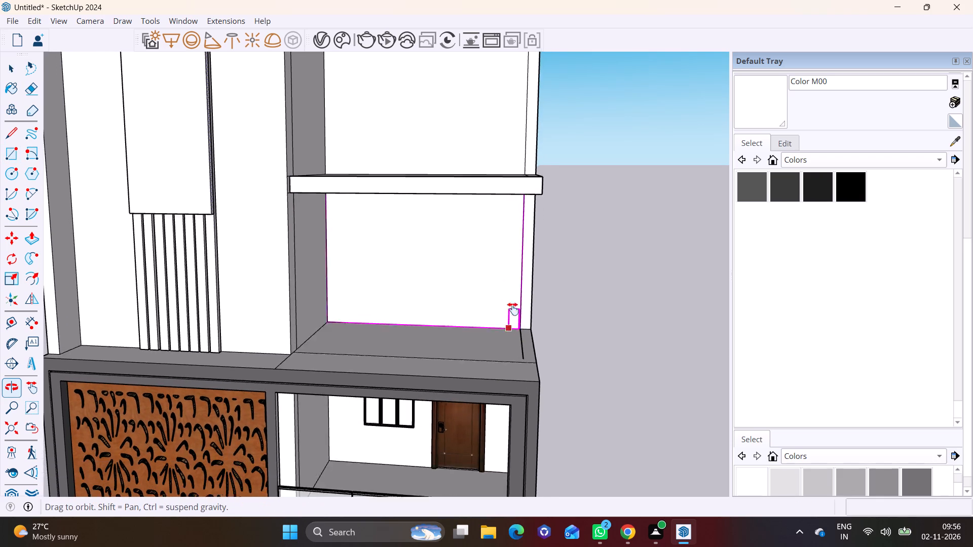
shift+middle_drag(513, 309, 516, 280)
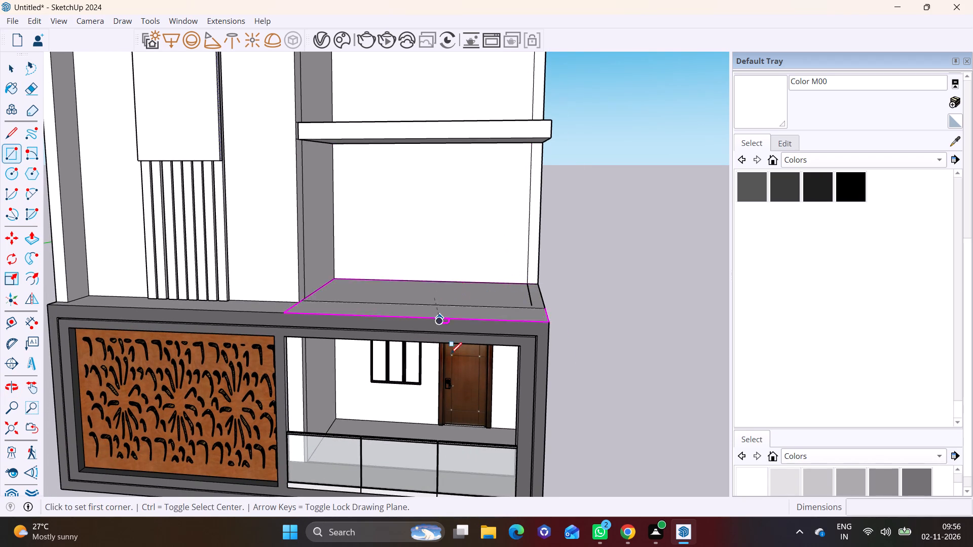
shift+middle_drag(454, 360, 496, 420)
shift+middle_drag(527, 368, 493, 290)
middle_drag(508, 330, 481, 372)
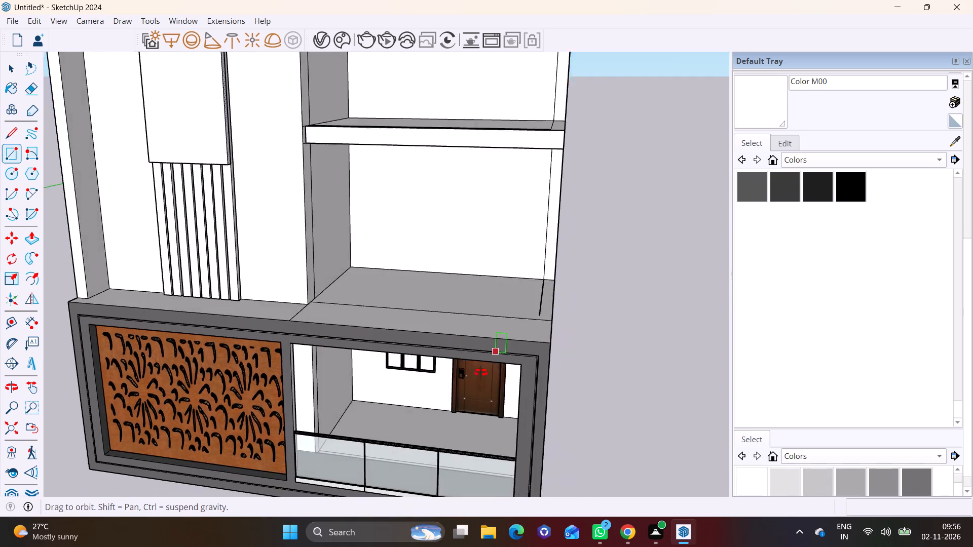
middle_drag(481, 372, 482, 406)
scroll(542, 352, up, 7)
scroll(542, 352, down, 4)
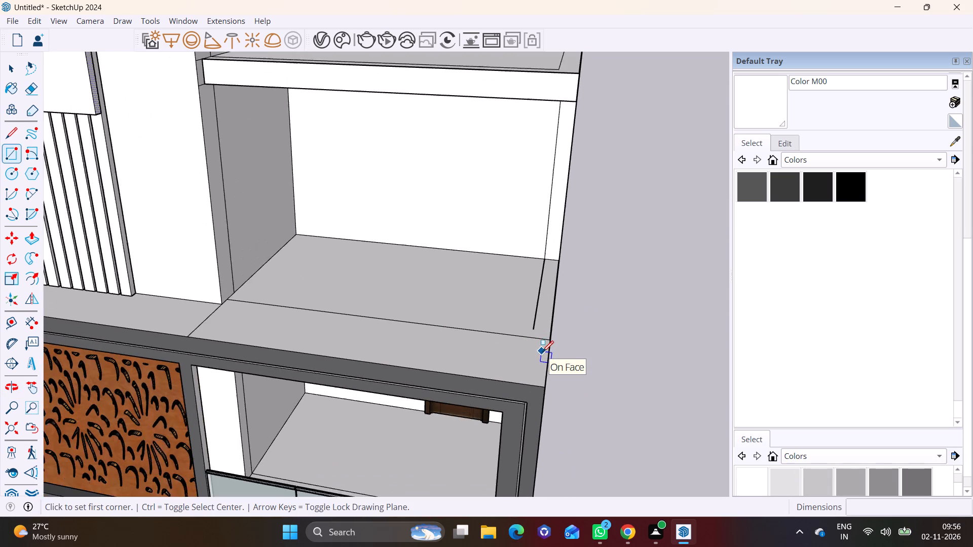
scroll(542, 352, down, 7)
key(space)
Draw a short horizontal line across the tall panel's narrow side face, a little below its top edge, splitting the face.
scroll(320, 224, down, 2)
middle_drag(386, 286, 403, 186)
shift+middle_drag(408, 185, 425, 415)
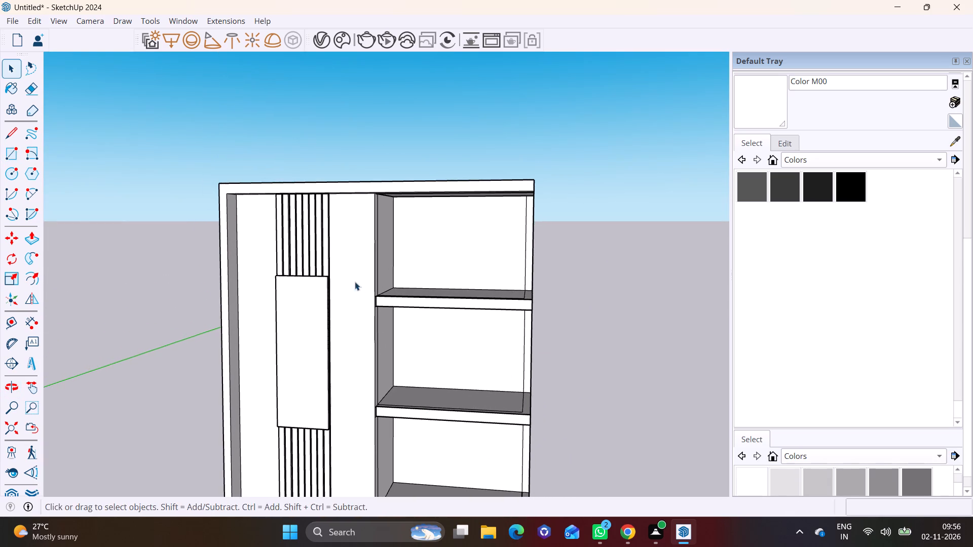
middle_drag(341, 280, 255, 299)
scroll(326, 280, up, 1)
scroll(275, 294, up, 8)
middle_drag(286, 307, 207, 316)
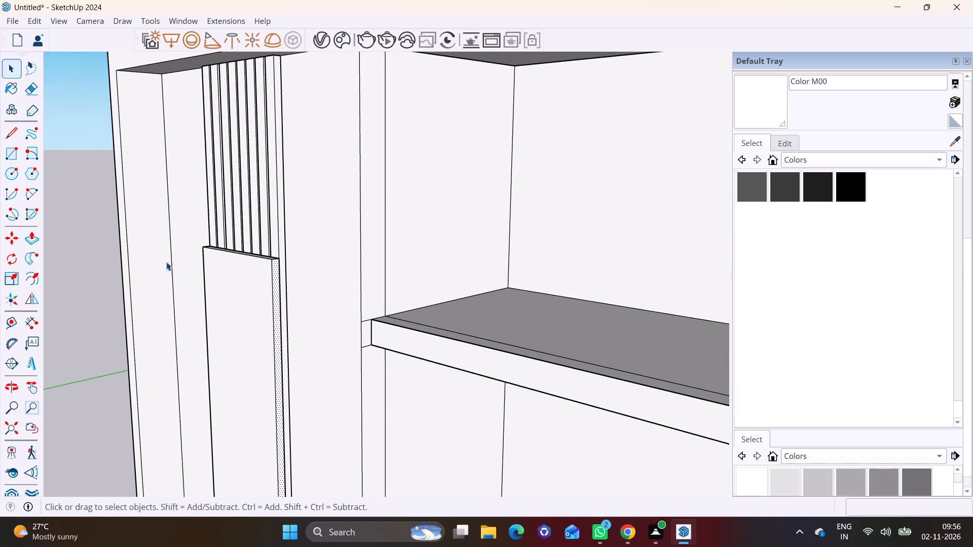
click(0, 132)
shift+middle_drag(169, 268, 155, 265)
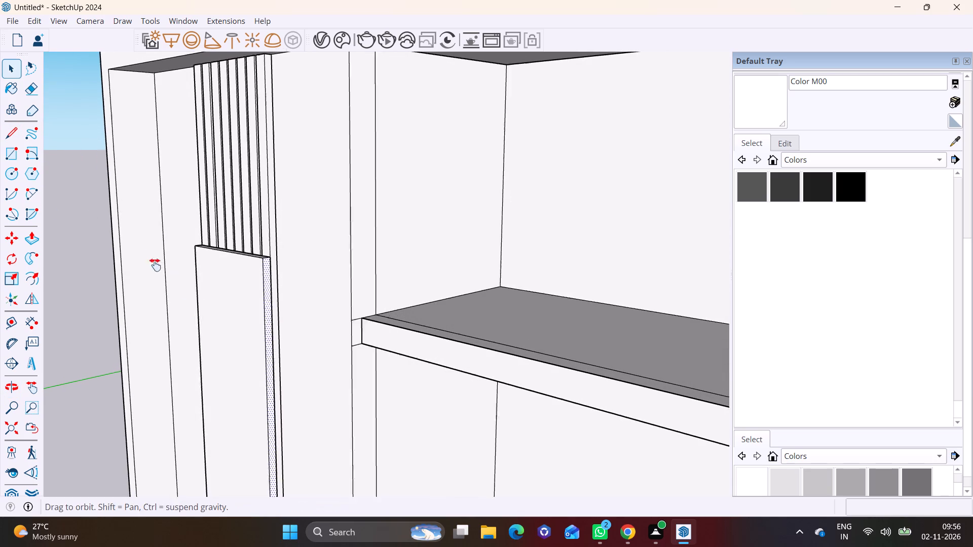
shift+middle_drag(155, 265, 219, 206)
click(14, 132)
scroll(398, 227, up, 4)
middle_drag(383, 235, 346, 237)
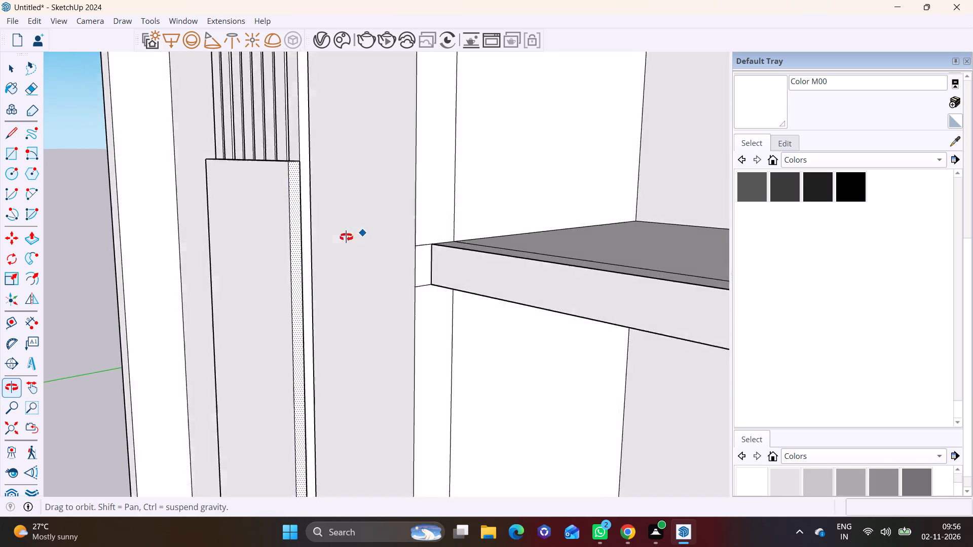
middle_drag(346, 237, 278, 251)
scroll(253, 237, up, 5)
click(270, 225)
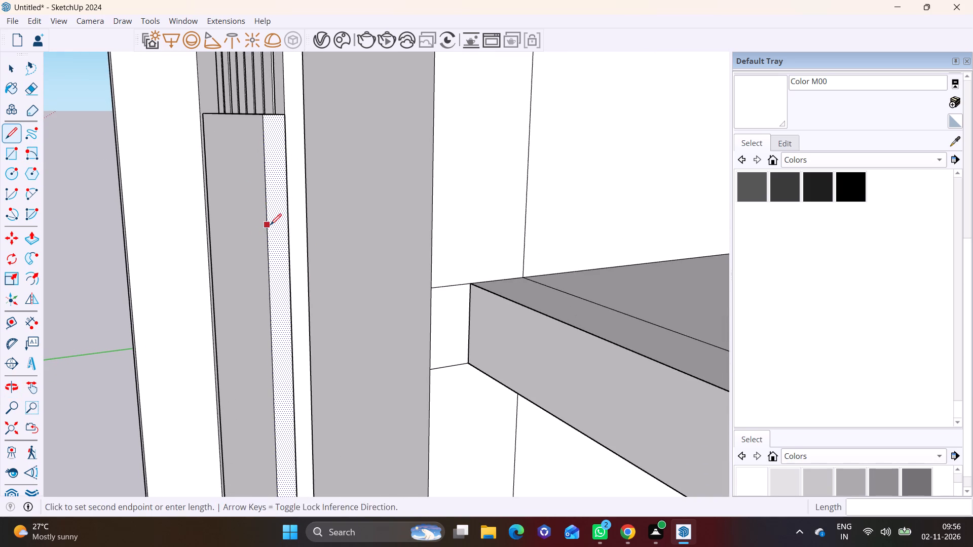
click(289, 221)
key(space)
Push/pull the upper section of the tall panel's narrow side face outward about 4' 5" to form a horizontal arm.
click(278, 191)
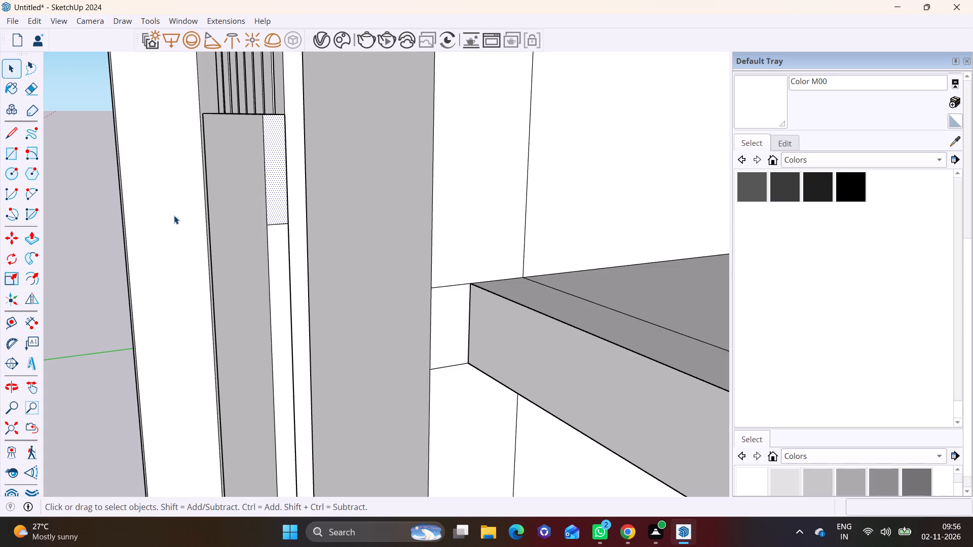
click(30, 231)
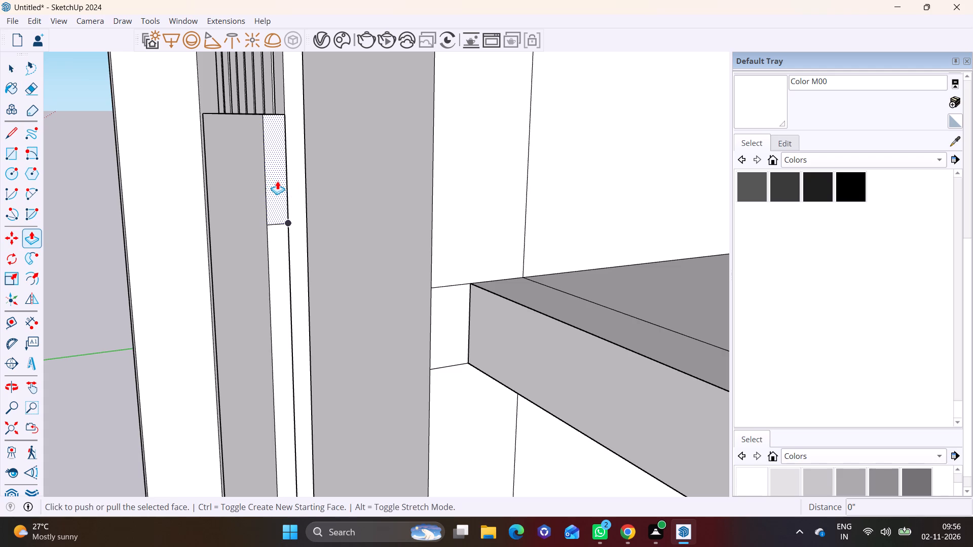
click(277, 181)
scroll(574, 206, down, 8)
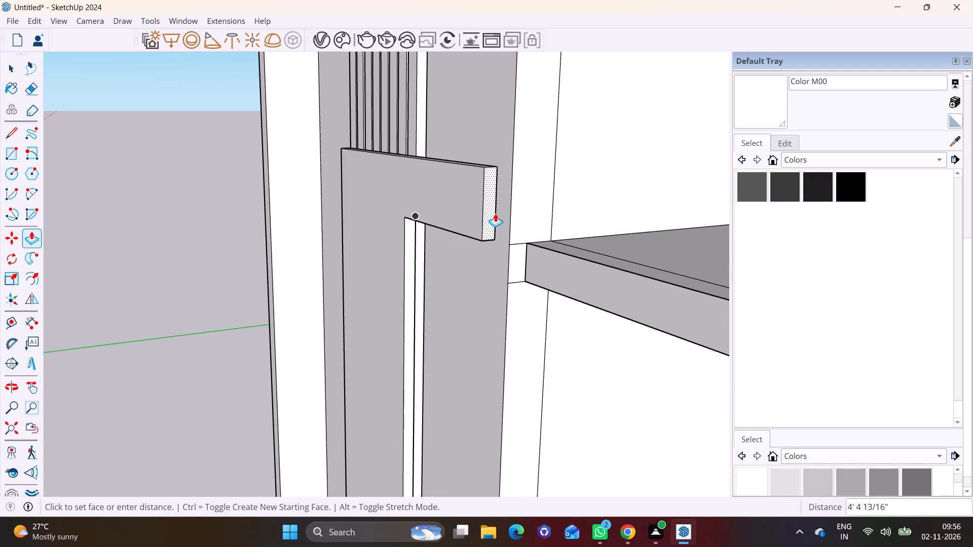
click(608, 216)
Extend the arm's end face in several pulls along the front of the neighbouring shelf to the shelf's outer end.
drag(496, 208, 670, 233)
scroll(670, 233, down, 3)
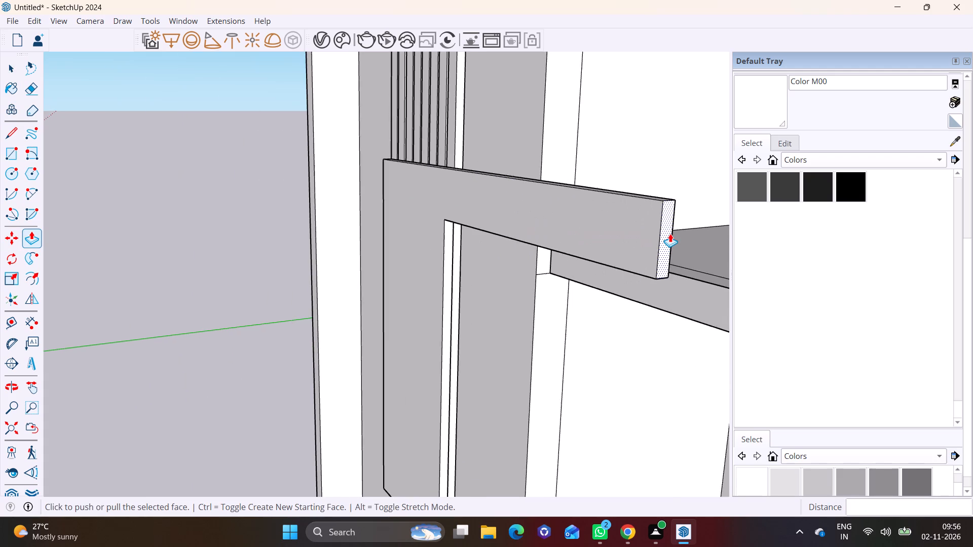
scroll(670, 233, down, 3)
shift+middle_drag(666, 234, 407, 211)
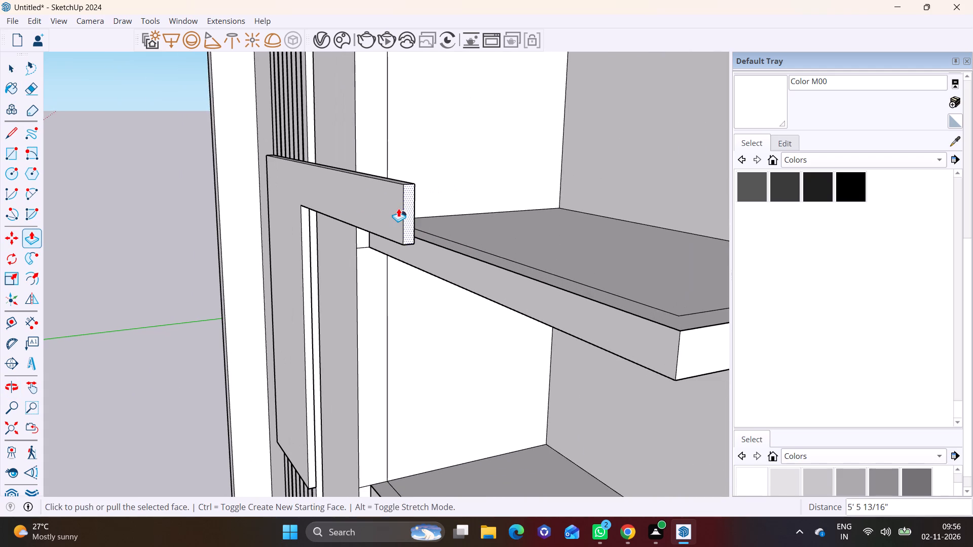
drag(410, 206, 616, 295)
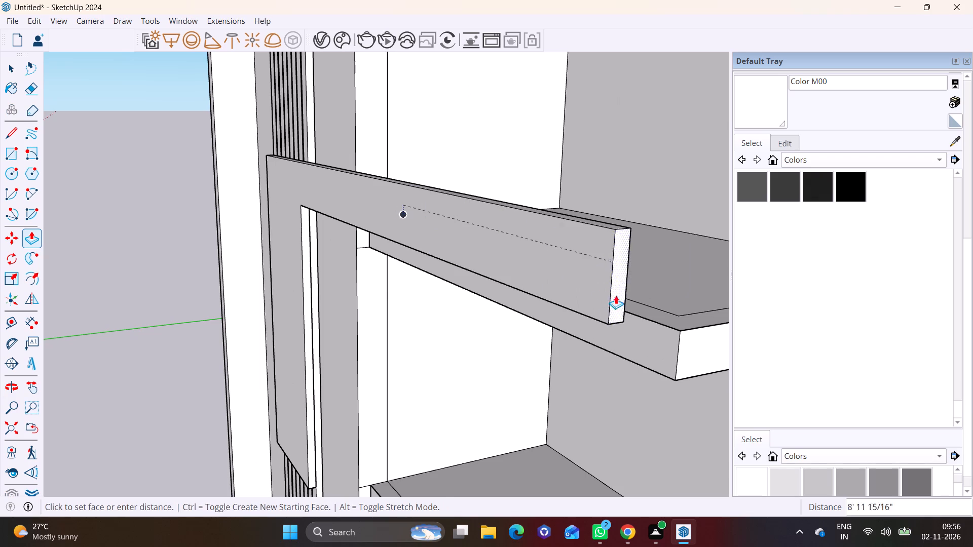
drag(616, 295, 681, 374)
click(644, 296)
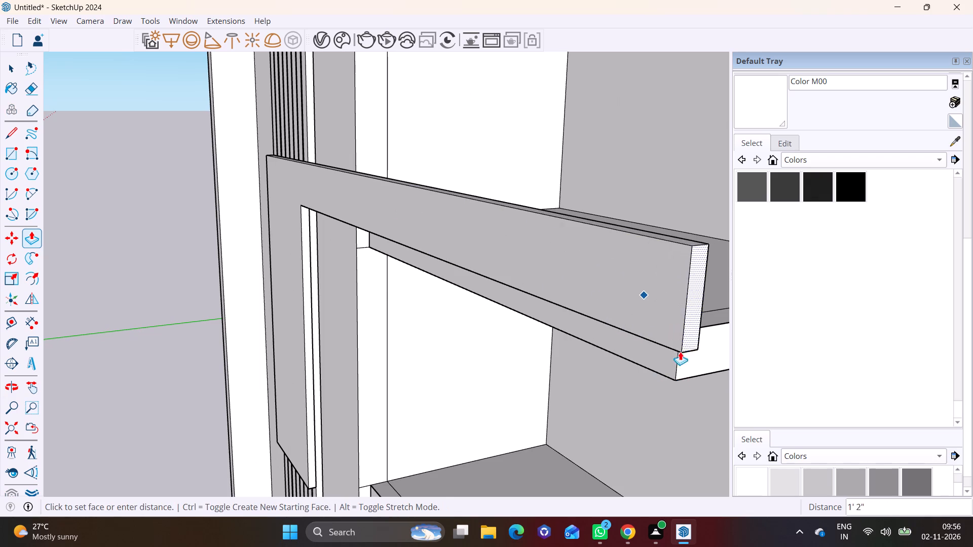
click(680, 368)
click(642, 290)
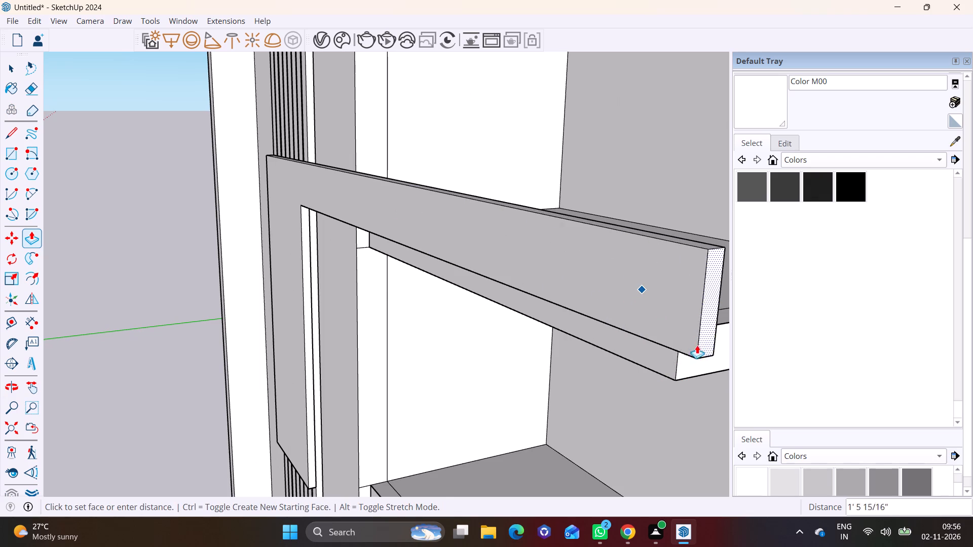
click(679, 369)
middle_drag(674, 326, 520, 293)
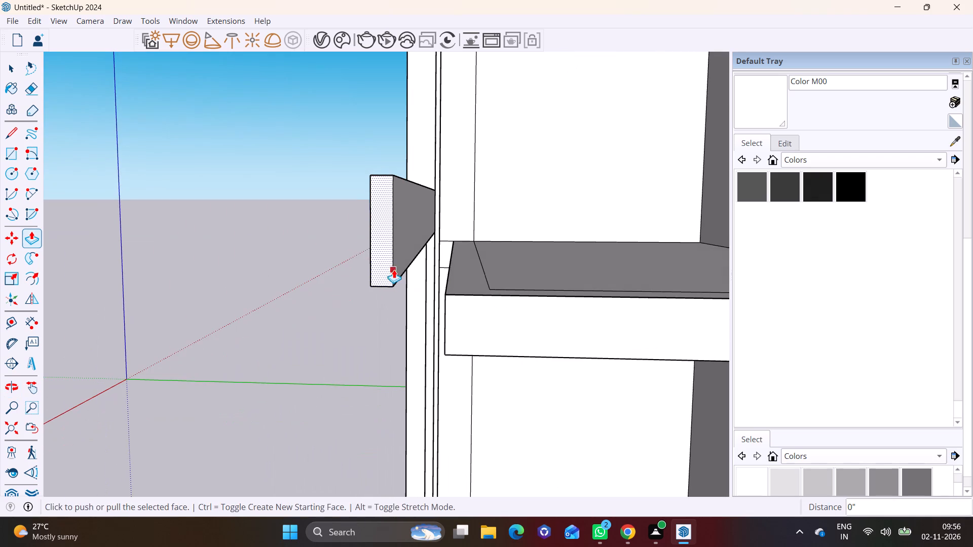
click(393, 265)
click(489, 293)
Examine the extended arm against the slats, the column and the shelf fronts from several angles.
scroll(384, 267, down, 5)
middle_drag(403, 286, 641, 335)
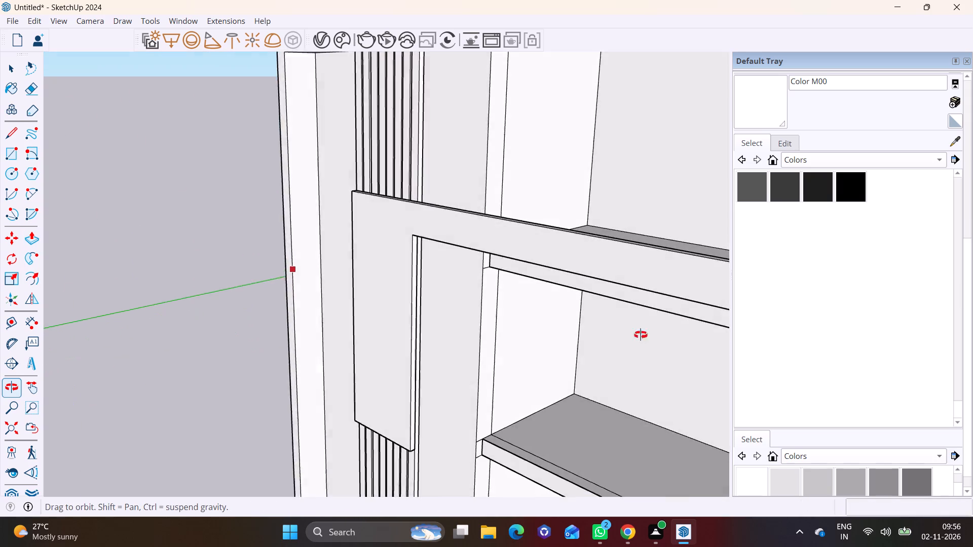
middle_drag(641, 335, 660, 335)
scroll(460, 275, down, 4)
shift+middle_drag(454, 268, 226, 220)
middle_drag(296, 229, 476, 217)
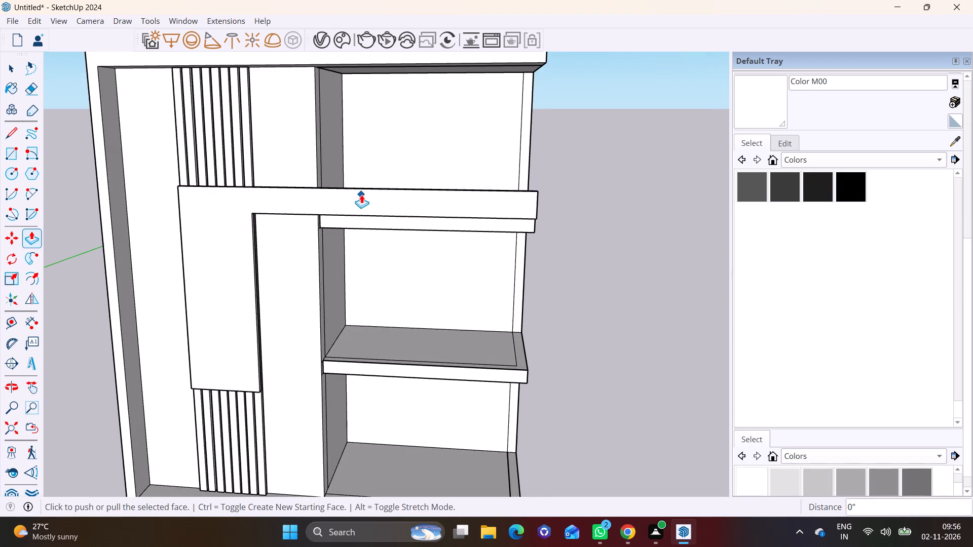
scroll(361, 193, up, 2)
scroll(441, 208, up, 1)
shift+scroll(477, 212, up, 1)
shift+middle_drag(471, 212, 525, 279)
scroll(533, 253, up, 1)
scroll(491, 247, down, 5)
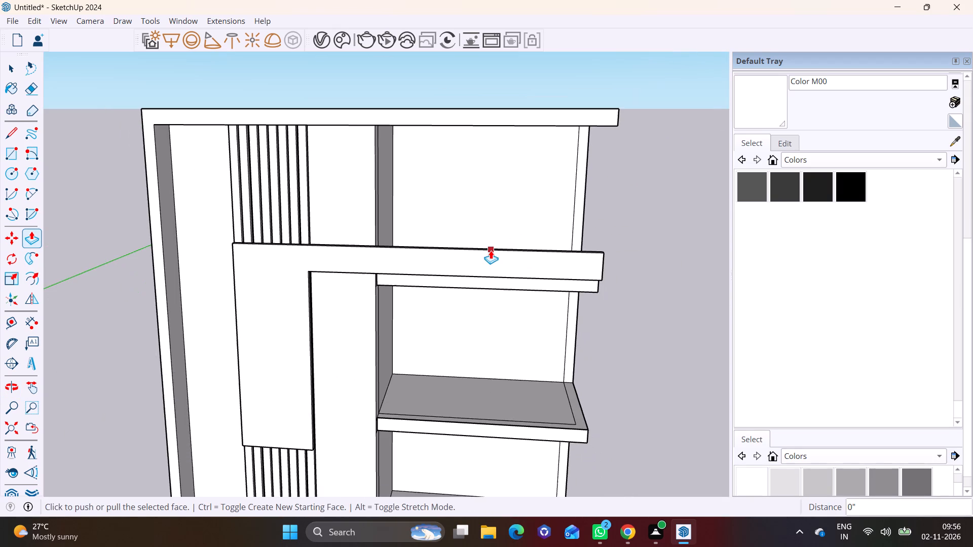
middle_drag(502, 262, 514, 210)
scroll(513, 210, up, 1)
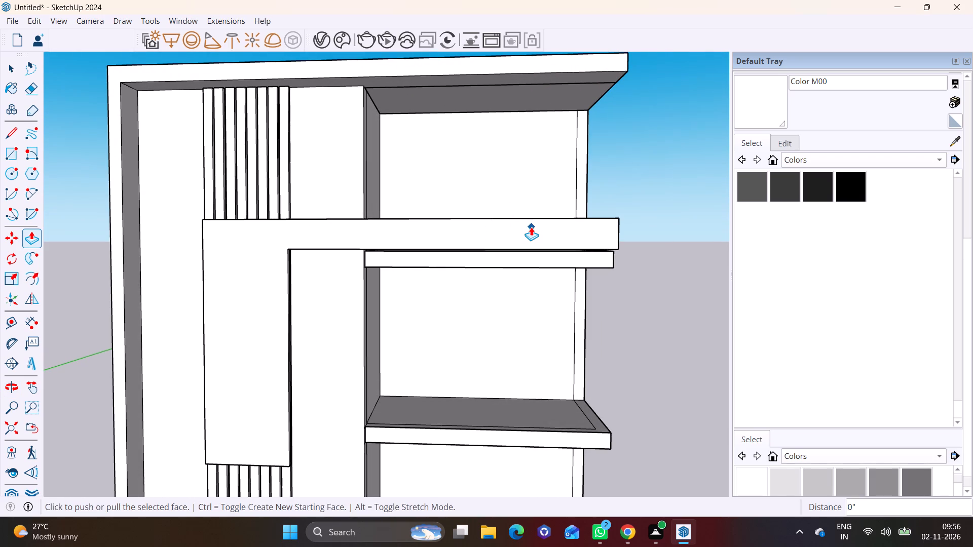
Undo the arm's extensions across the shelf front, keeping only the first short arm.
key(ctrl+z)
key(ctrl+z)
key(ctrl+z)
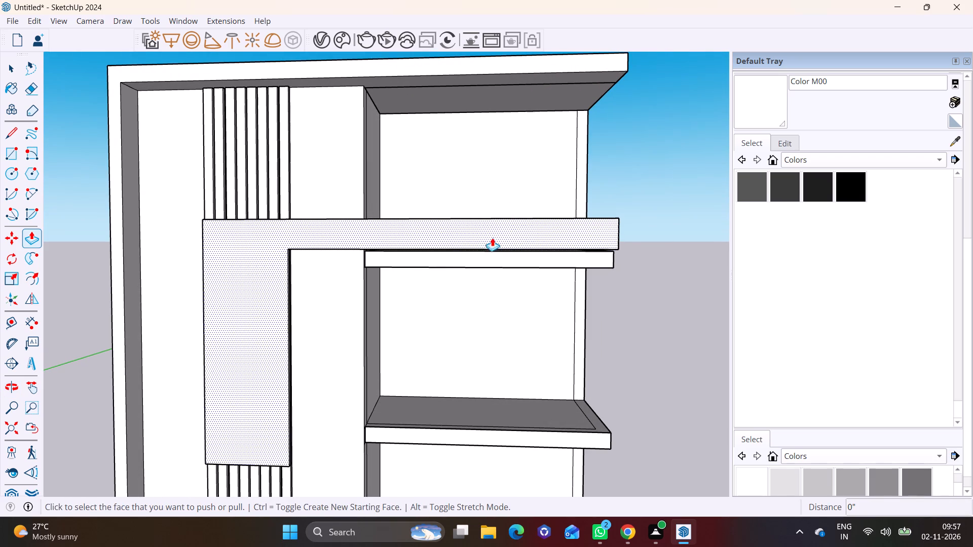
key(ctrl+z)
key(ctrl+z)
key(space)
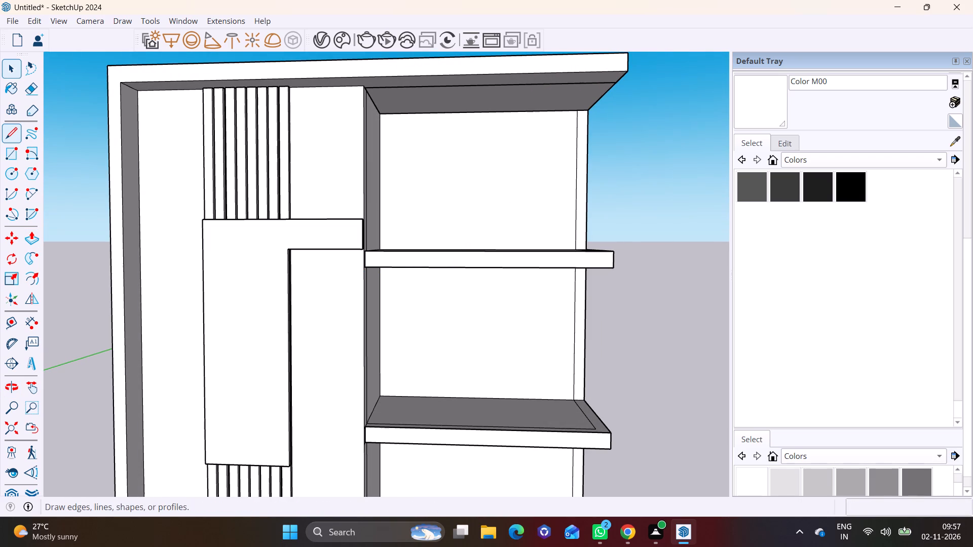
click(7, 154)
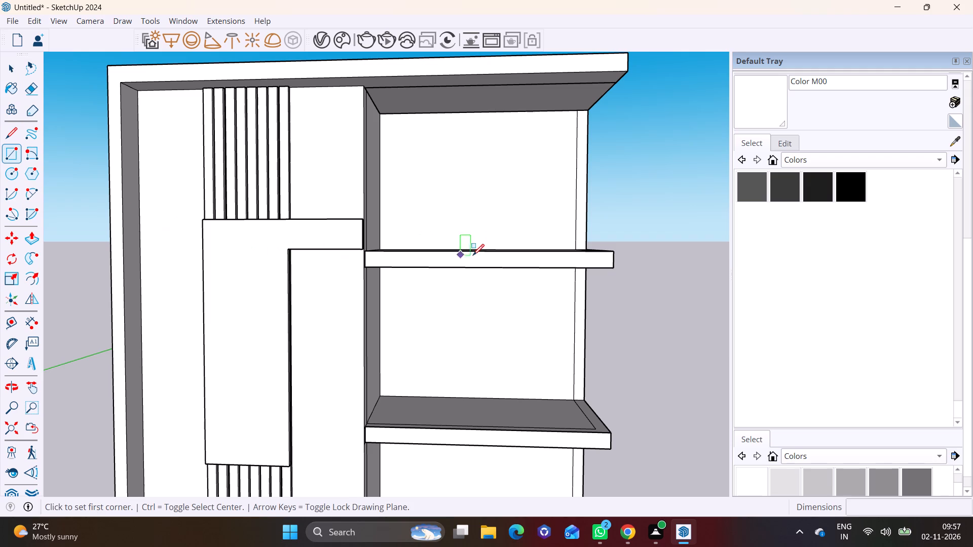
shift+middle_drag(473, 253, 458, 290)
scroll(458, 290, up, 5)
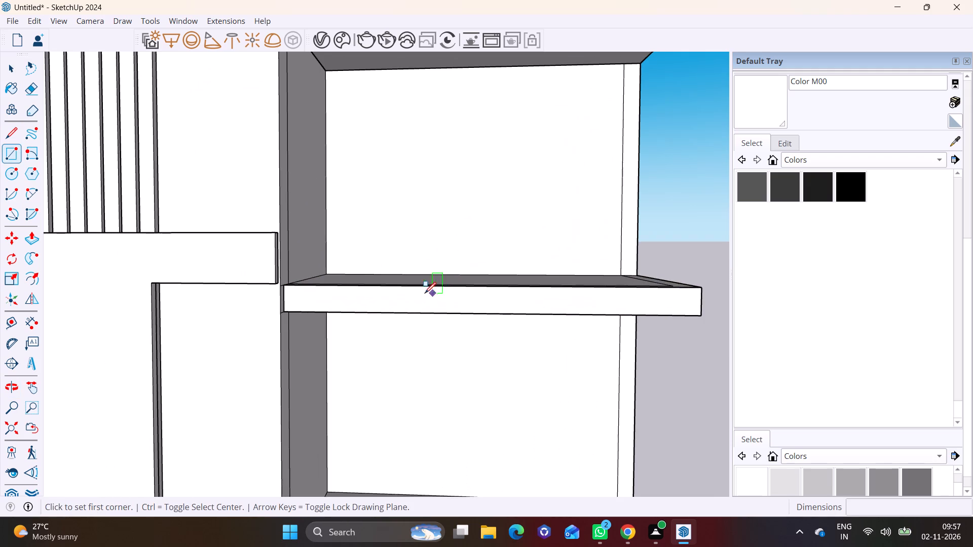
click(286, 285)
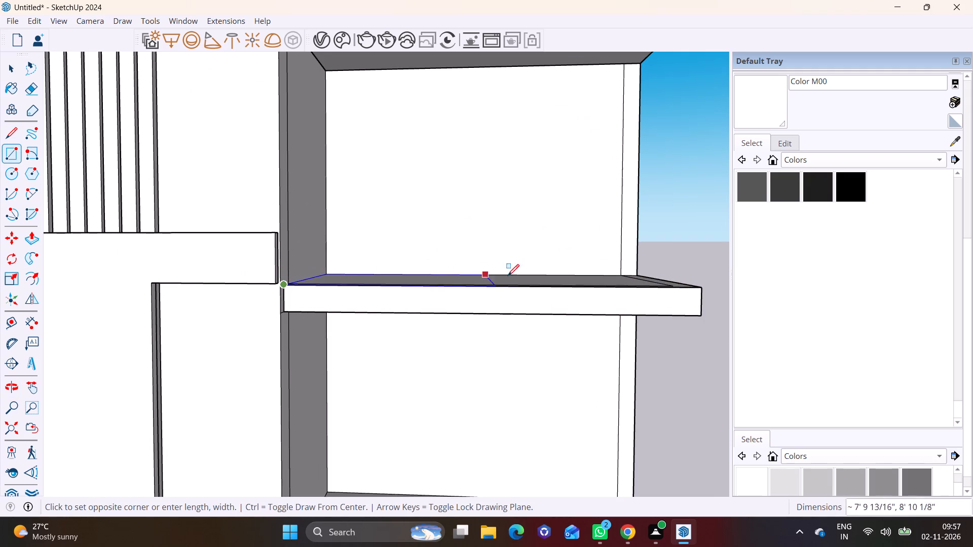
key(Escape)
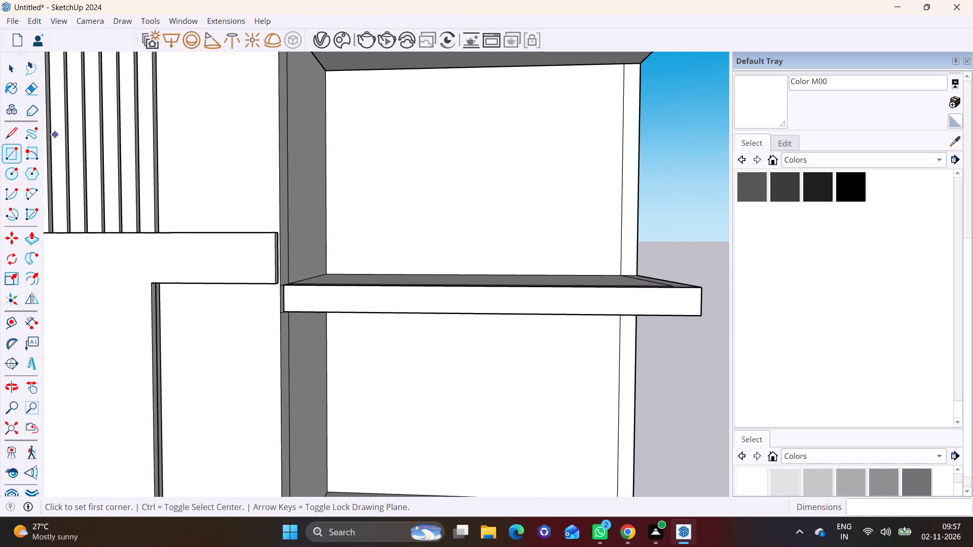
Draw a sloped line about 14' 10" long from the upper shelf's top front corner beside the column, rising above the shelf's outer end.
click(8, 133)
click(286, 284)
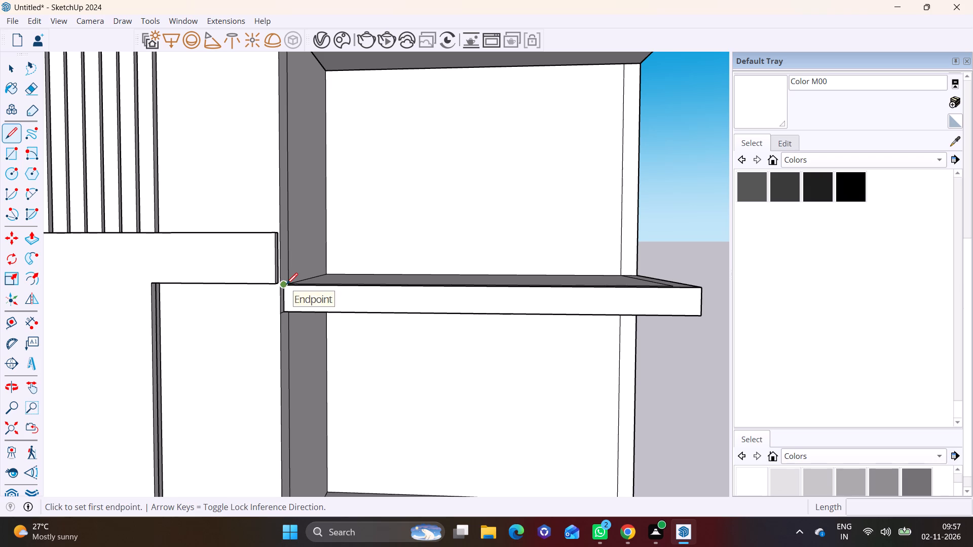
click(705, 241)
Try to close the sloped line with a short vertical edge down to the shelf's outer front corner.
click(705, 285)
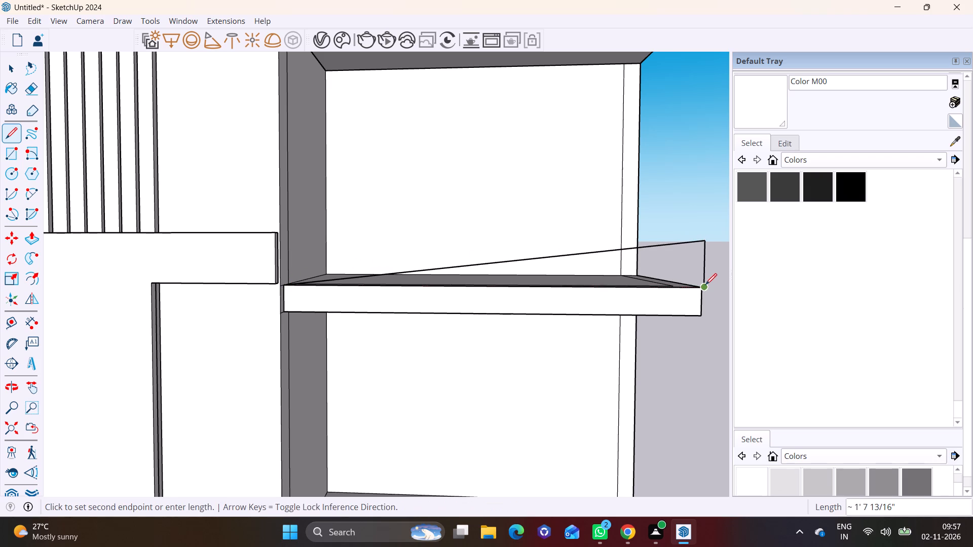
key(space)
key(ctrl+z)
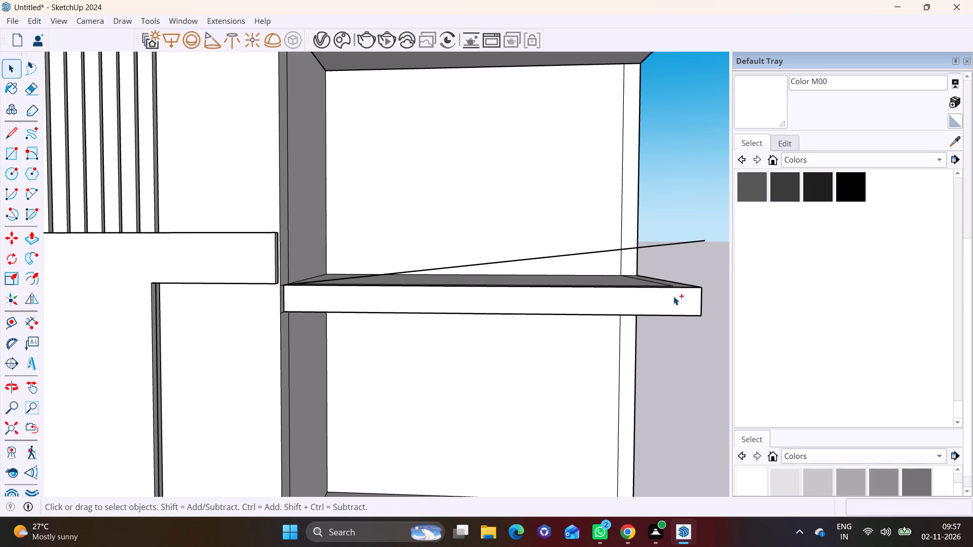
Draw a vertical line about 1' 7 3/4" from the shelf's outer top front corner to the sloped line, closing a triangular face.
click(12, 129)
shift+middle_drag(639, 231, 435, 249)
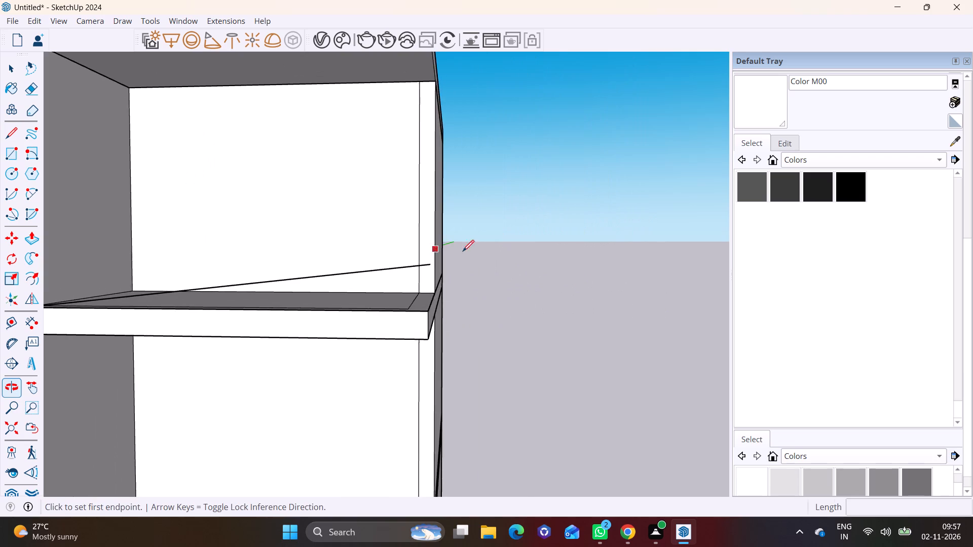
scroll(525, 291, up, 2)
scroll(368, 282, up, 3)
click(398, 341)
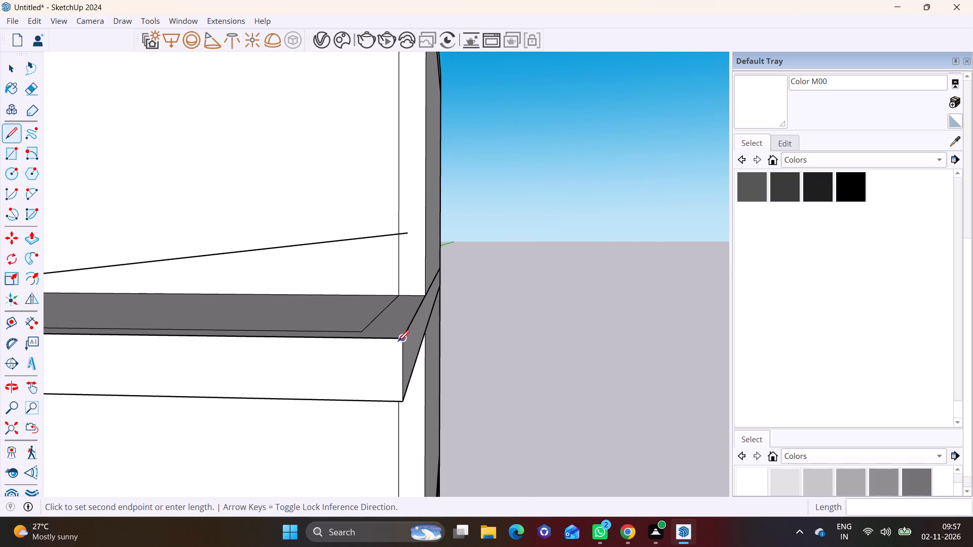
scroll(401, 232, up, 6)
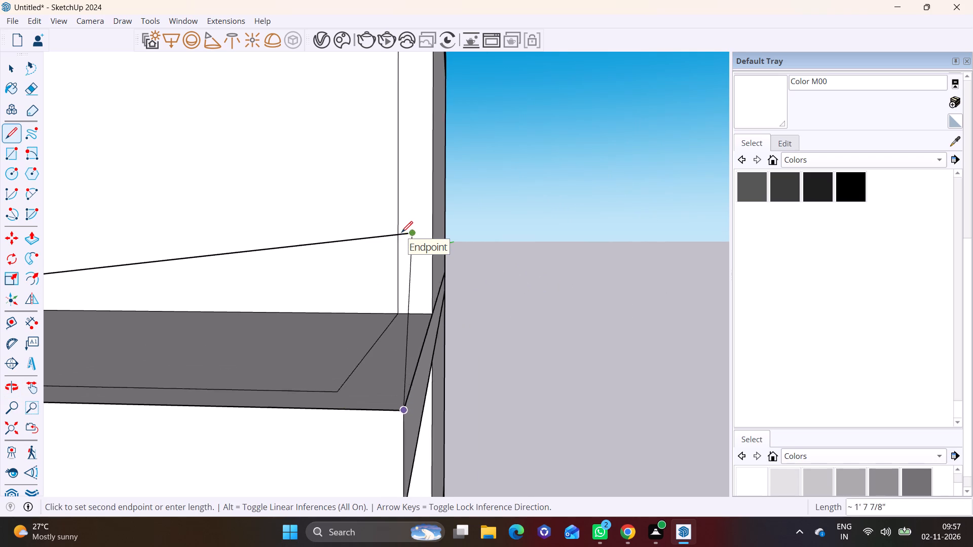
scroll(401, 232, up, 1)
click(402, 235)
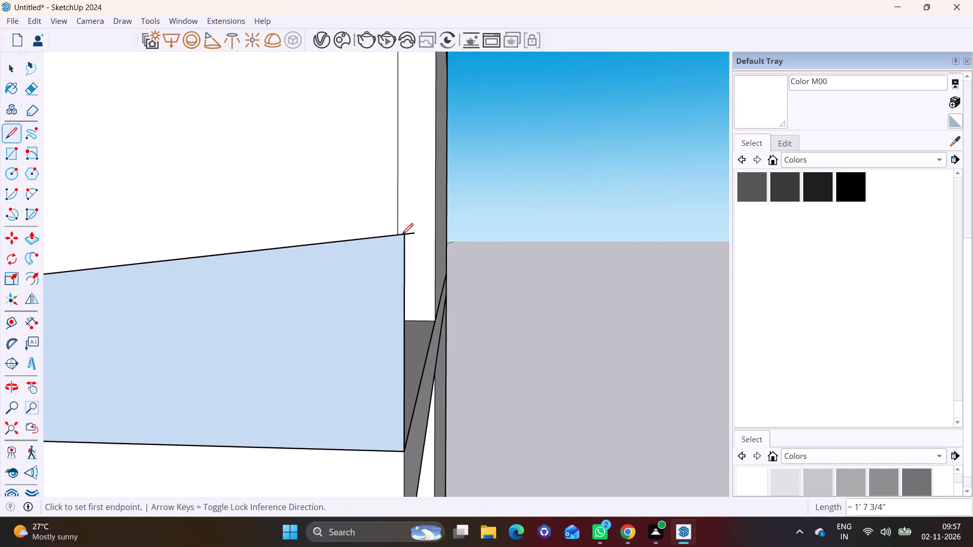
key(space)
Erase the short stub of the sloped line that projects past the triangular face.
click(25, 87)
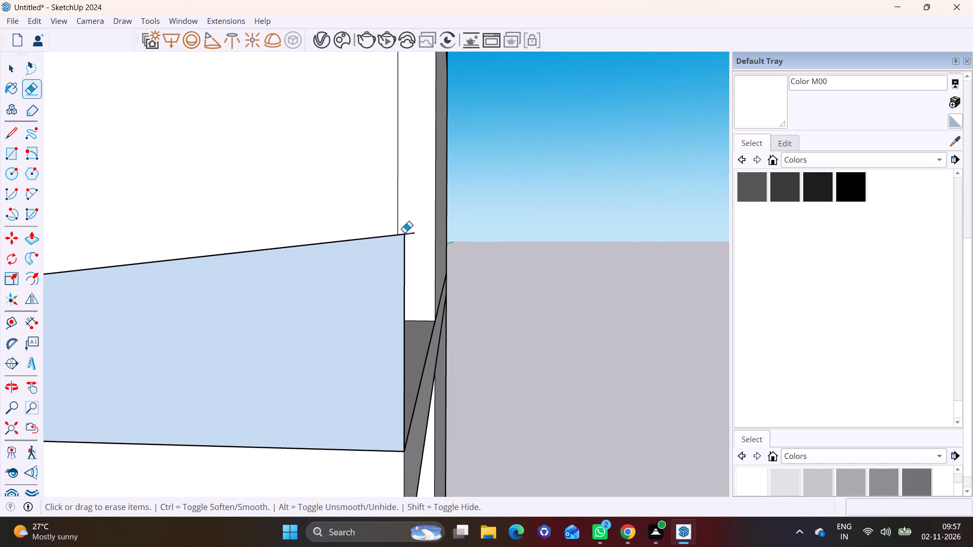
click(409, 232)
Push/pull the triangular face inward over the shelf's front border to give it thickness as a solid wedge-shaped parapet.
scroll(409, 249, down, 12)
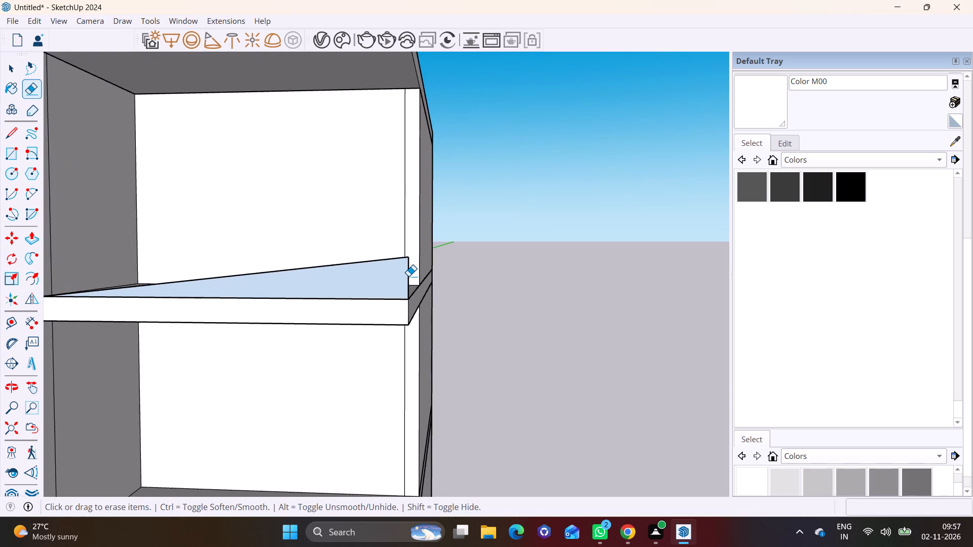
scroll(408, 276, down, 6)
middle_drag(453, 286, 152, 351)
scroll(304, 262, up, 10)
middle_drag(365, 310, 260, 308)
key(space)
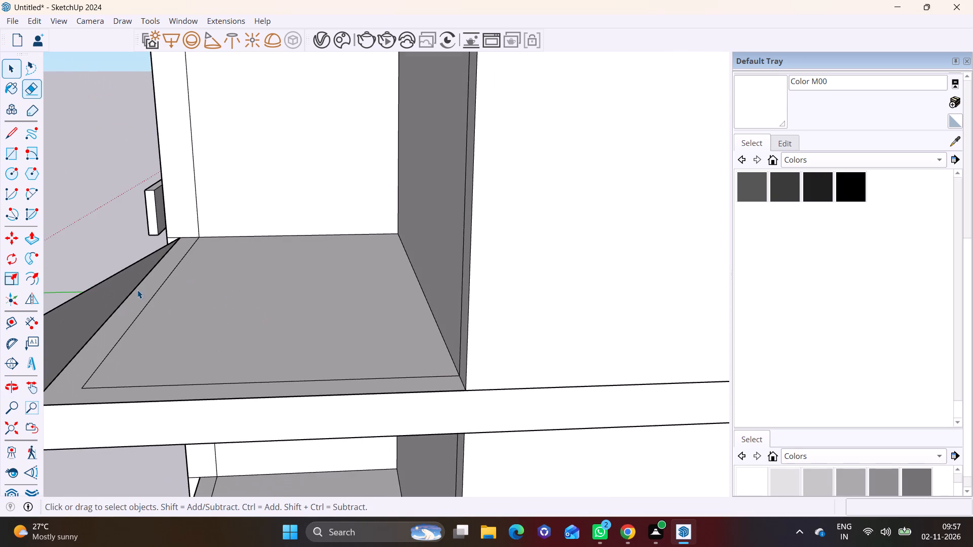
click(119, 294)
shift+scroll(156, 277, down, 3)
shift+middle_drag(210, 275, 332, 275)
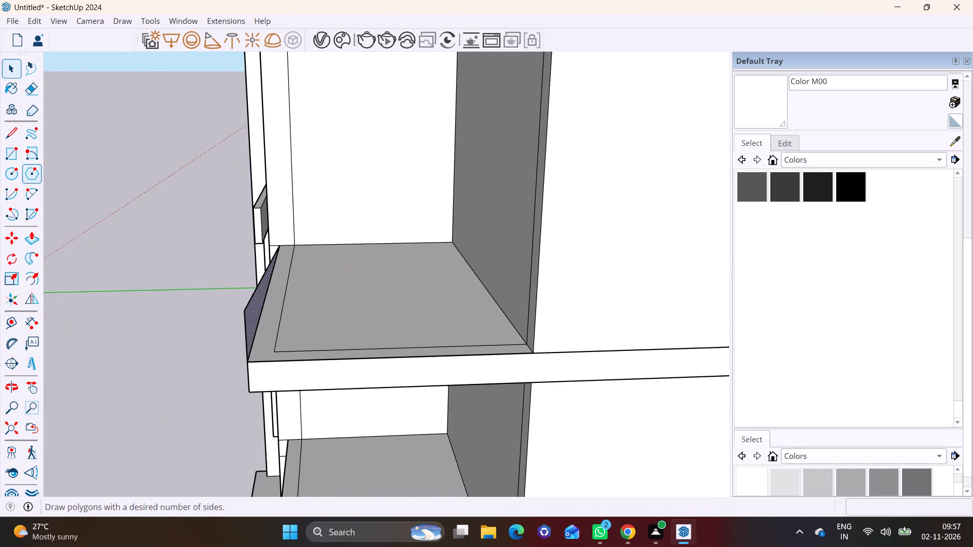
click(33, 231)
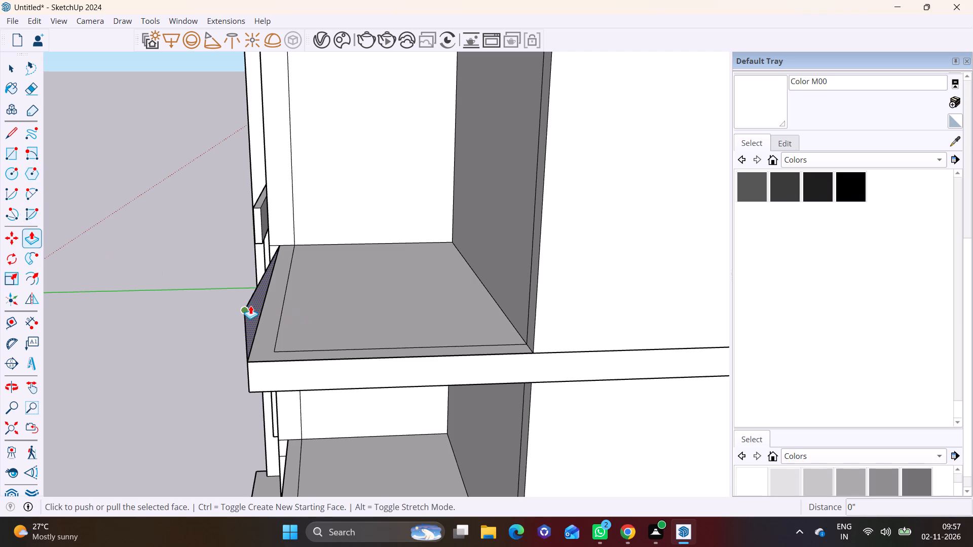
click(250, 305)
click(274, 310)
key(space)
click(156, 298)
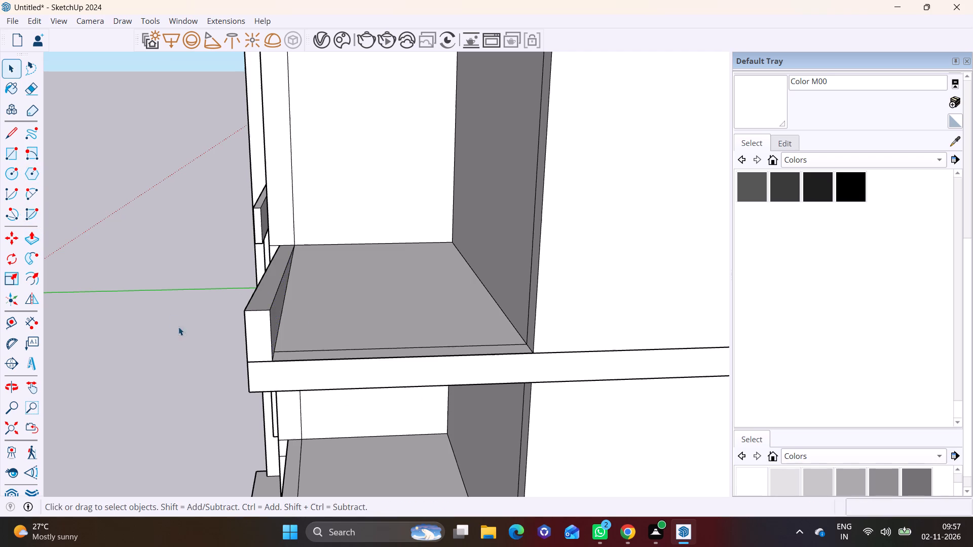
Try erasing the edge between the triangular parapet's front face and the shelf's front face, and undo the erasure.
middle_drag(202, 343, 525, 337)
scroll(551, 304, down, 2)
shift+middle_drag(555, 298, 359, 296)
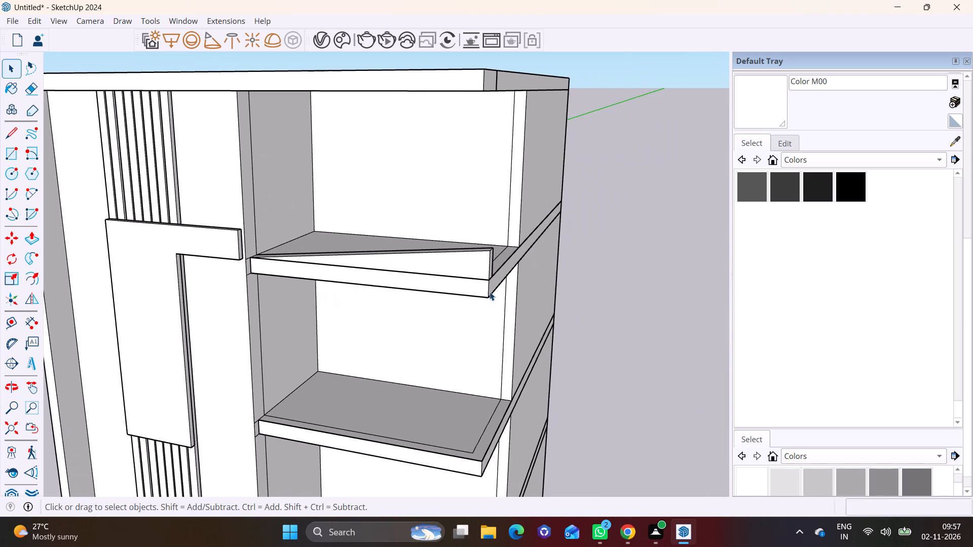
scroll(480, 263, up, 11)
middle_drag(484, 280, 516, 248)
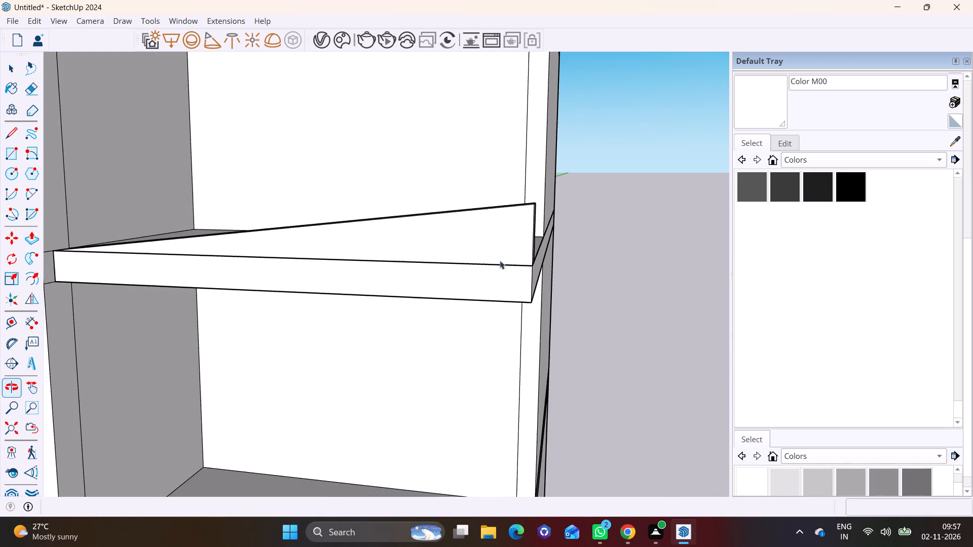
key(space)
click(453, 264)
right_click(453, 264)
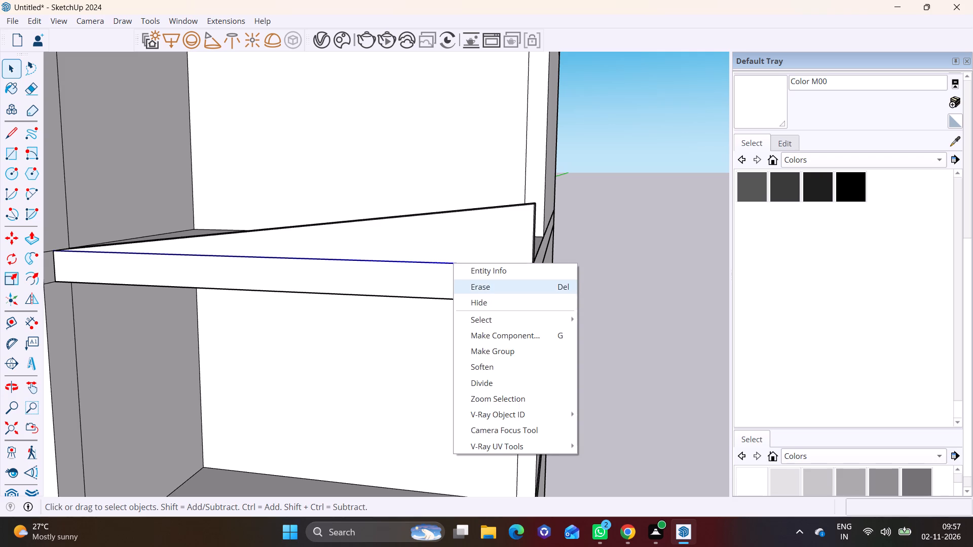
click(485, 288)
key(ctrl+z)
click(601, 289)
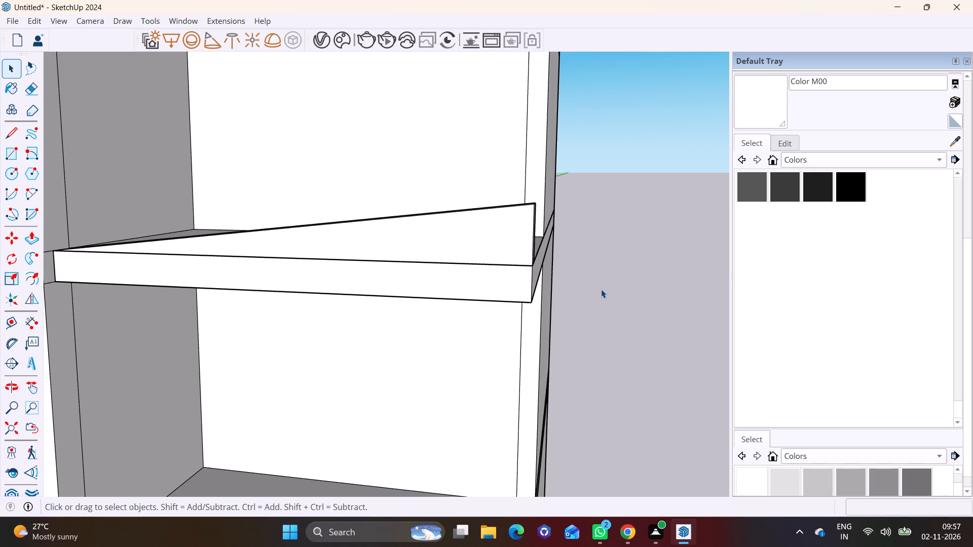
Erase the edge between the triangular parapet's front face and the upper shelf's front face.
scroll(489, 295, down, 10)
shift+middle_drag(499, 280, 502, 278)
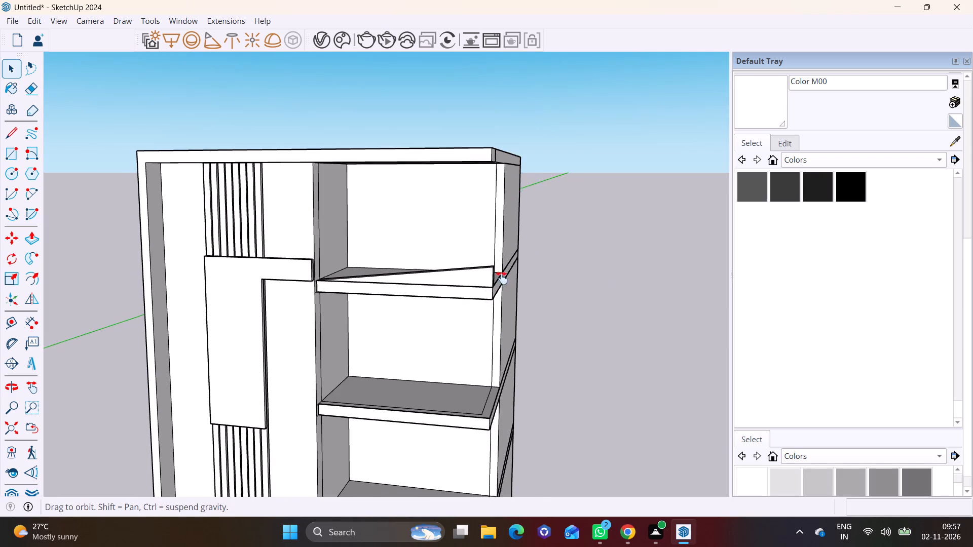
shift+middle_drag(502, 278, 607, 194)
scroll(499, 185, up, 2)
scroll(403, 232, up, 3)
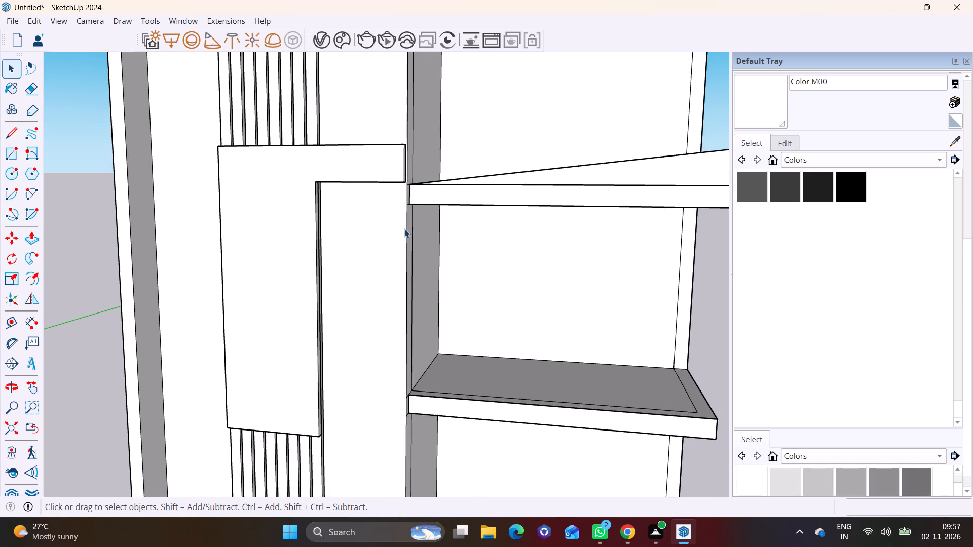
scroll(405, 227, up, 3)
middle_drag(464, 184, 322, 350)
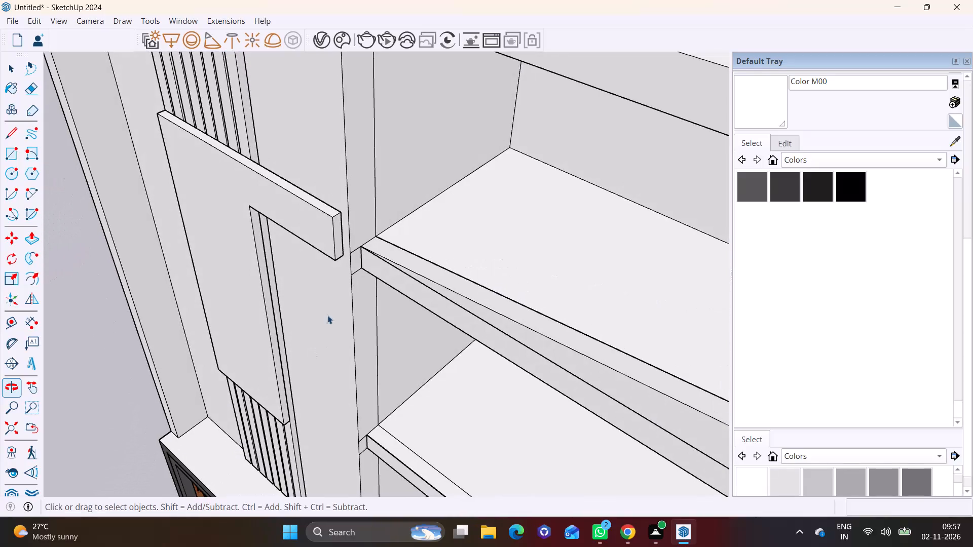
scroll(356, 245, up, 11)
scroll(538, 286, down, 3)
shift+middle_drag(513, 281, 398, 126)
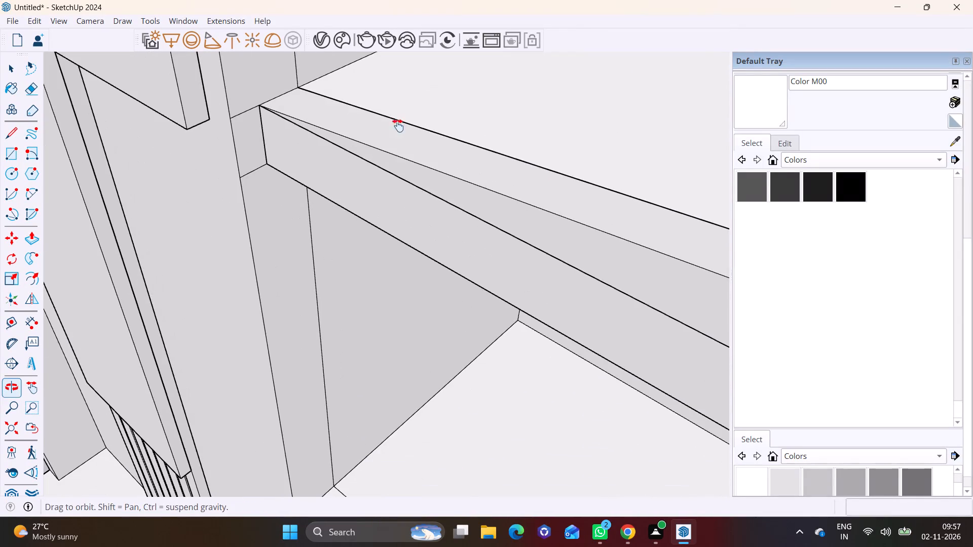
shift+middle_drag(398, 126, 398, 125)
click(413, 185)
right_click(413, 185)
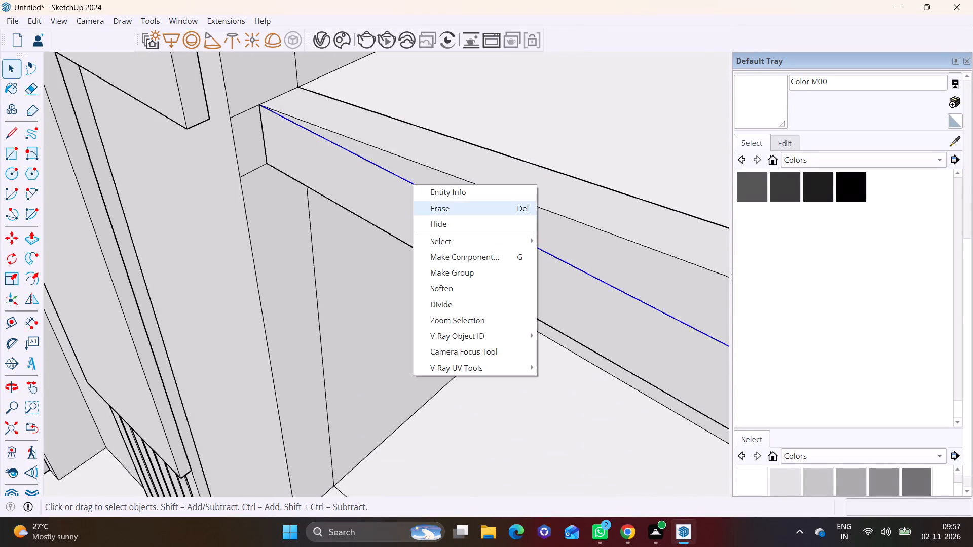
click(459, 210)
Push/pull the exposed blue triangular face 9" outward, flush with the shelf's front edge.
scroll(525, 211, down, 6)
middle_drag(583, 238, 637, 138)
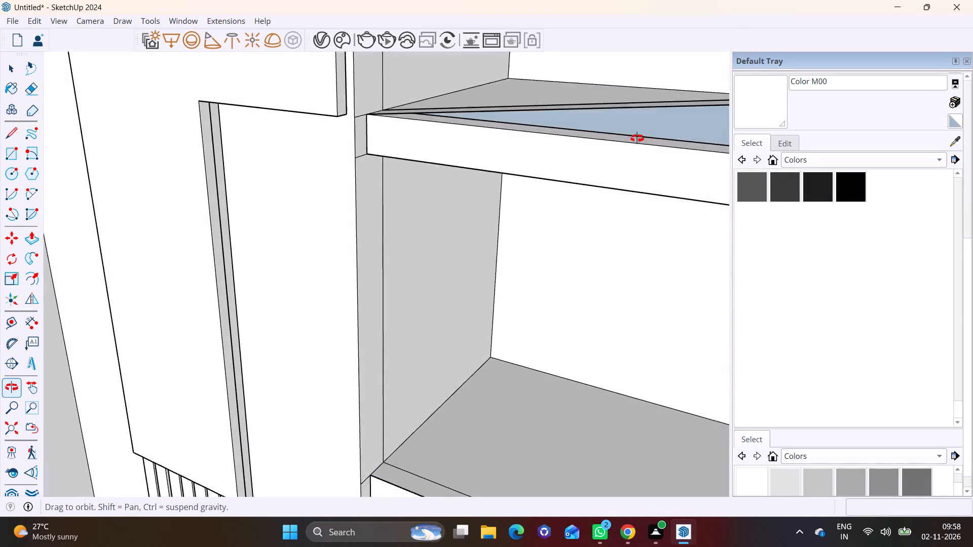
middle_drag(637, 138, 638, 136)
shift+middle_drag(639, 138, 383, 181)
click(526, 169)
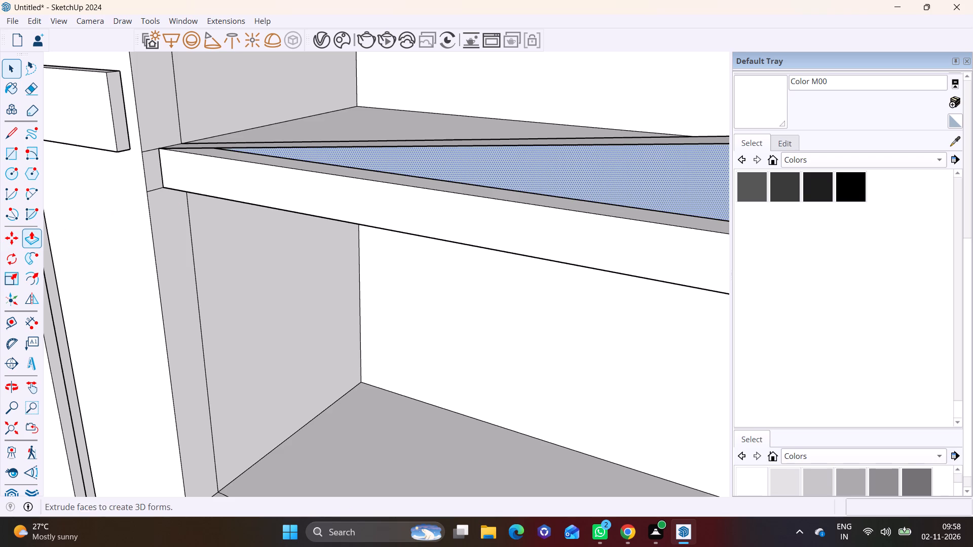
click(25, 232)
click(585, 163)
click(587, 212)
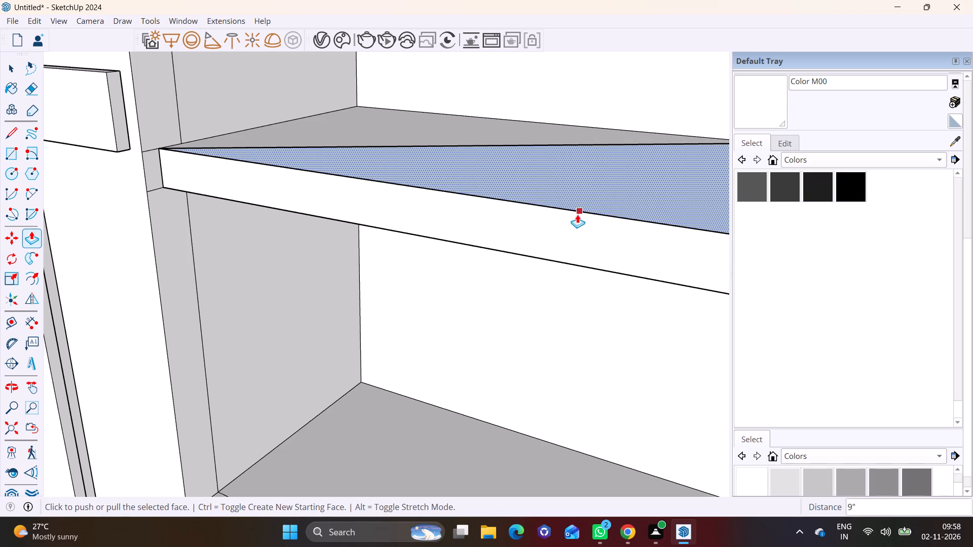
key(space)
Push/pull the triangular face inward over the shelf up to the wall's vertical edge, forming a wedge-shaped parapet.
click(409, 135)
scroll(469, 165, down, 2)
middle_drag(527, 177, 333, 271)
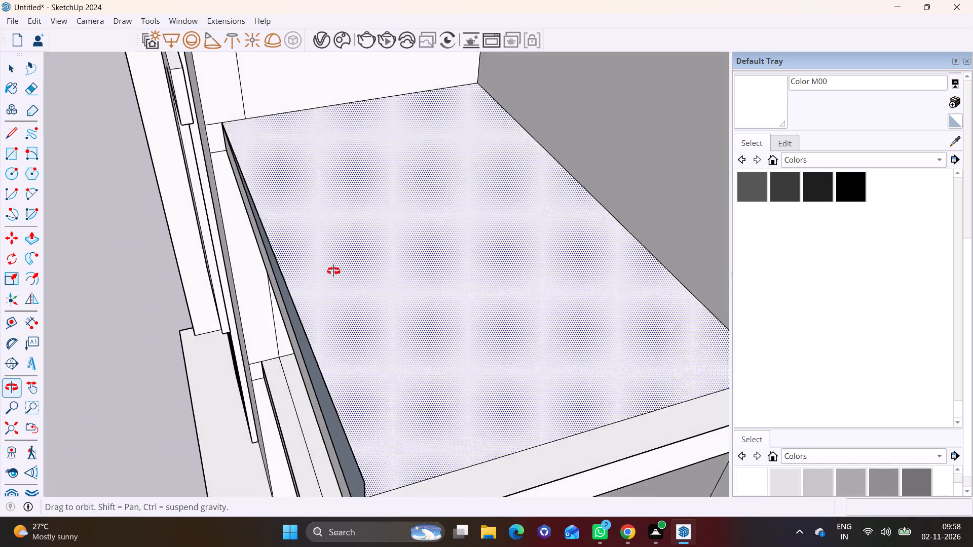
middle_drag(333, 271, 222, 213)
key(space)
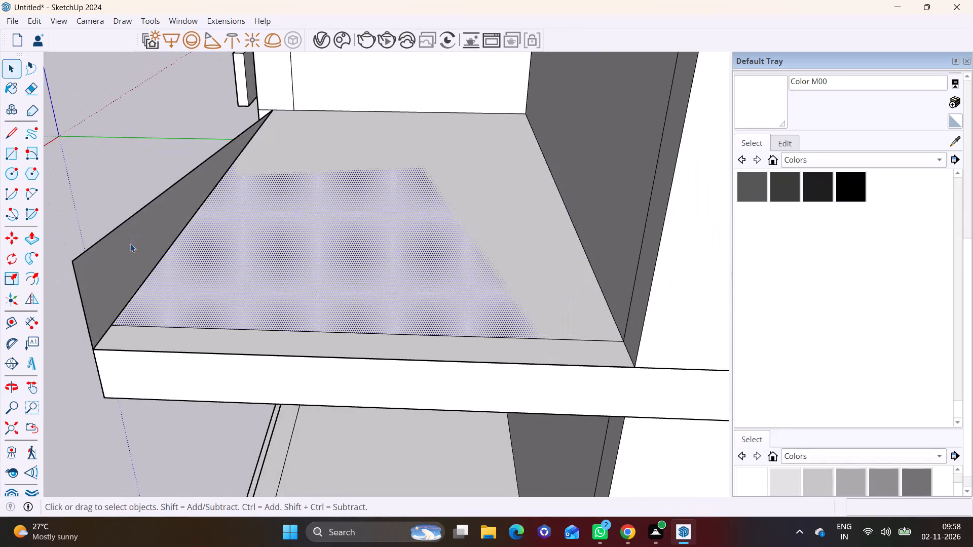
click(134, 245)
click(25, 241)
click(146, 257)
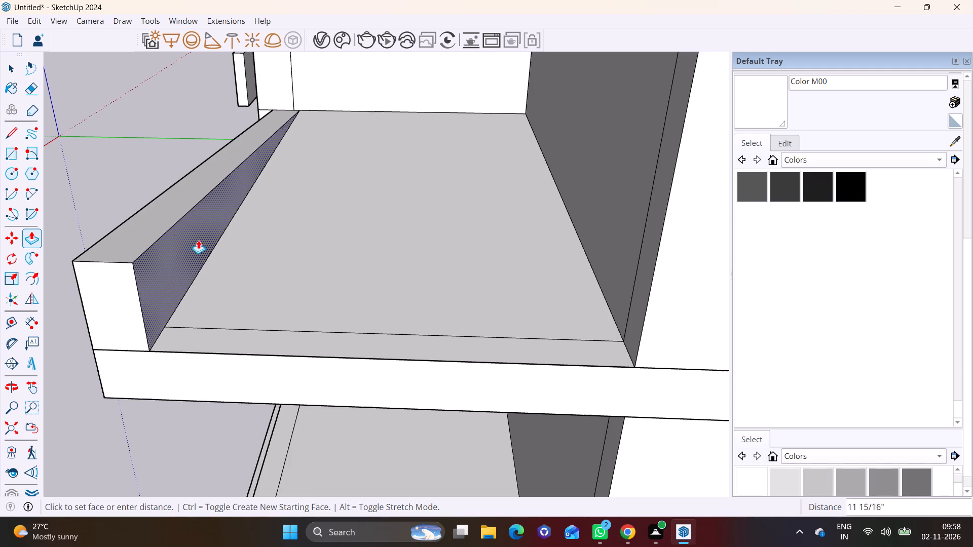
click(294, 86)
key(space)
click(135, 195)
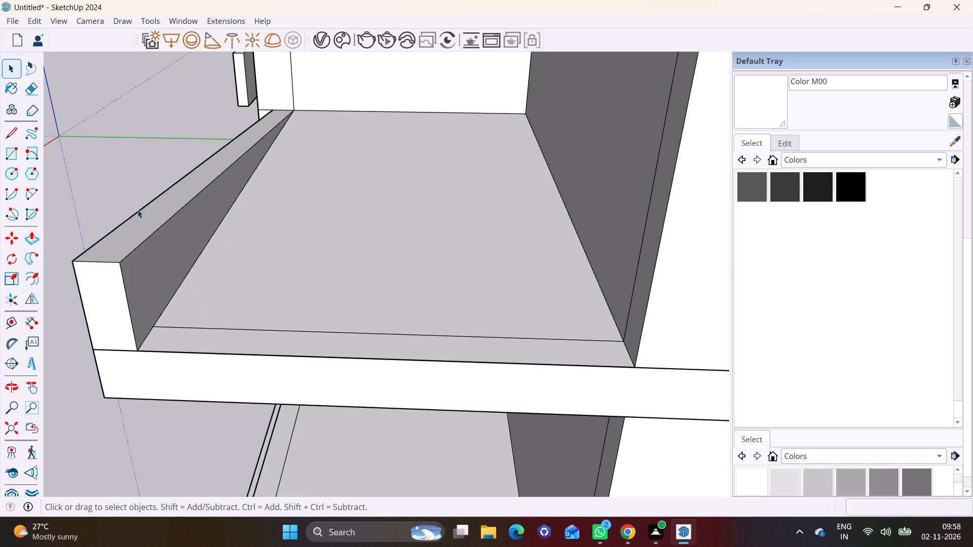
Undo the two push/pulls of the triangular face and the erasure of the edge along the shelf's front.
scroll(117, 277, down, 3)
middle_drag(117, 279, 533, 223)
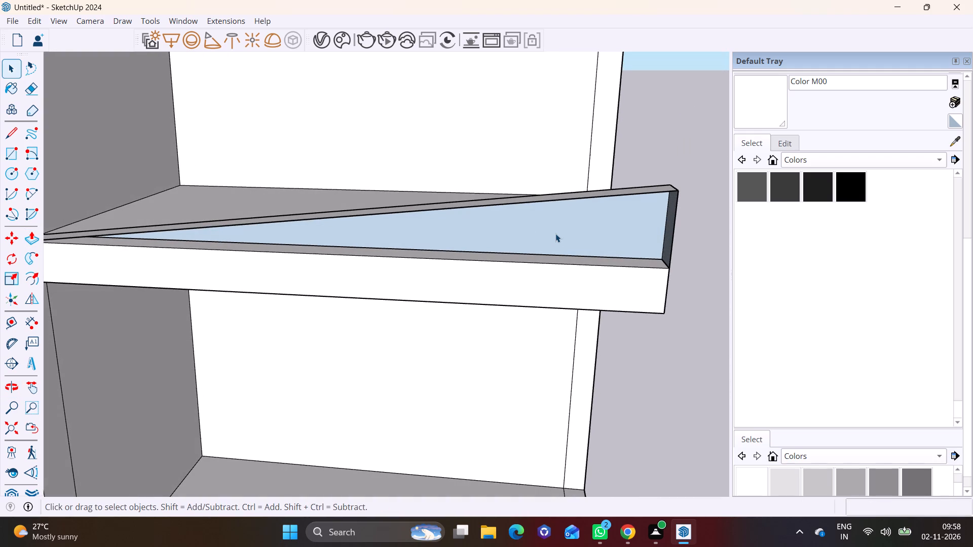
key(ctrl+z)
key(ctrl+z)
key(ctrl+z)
Examine the wedge-shaped parapet and the upper facade from the side and the front.
middle_drag(698, 277, 640, 292)
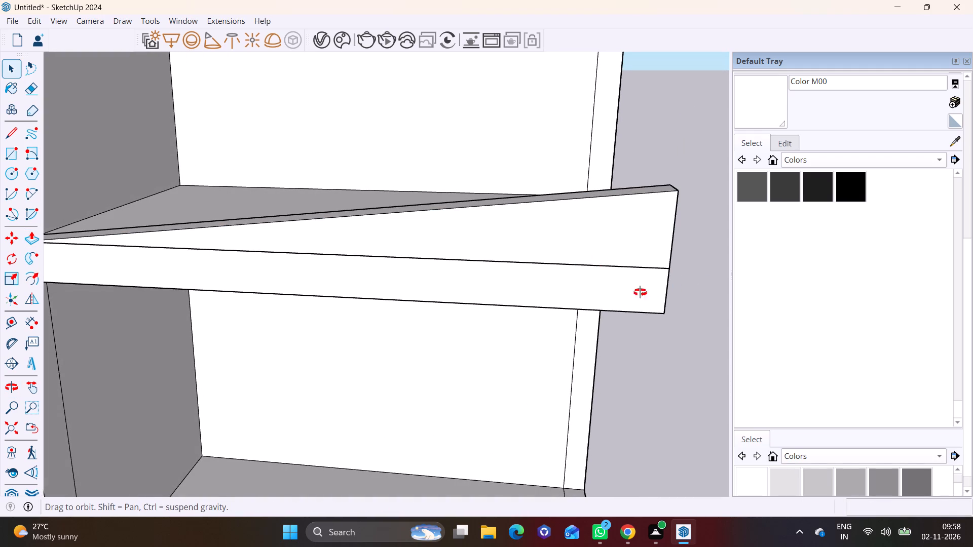
middle_drag(640, 292, 281, 301)
key(space)
click(135, 349)
scroll(159, 333, down, 8)
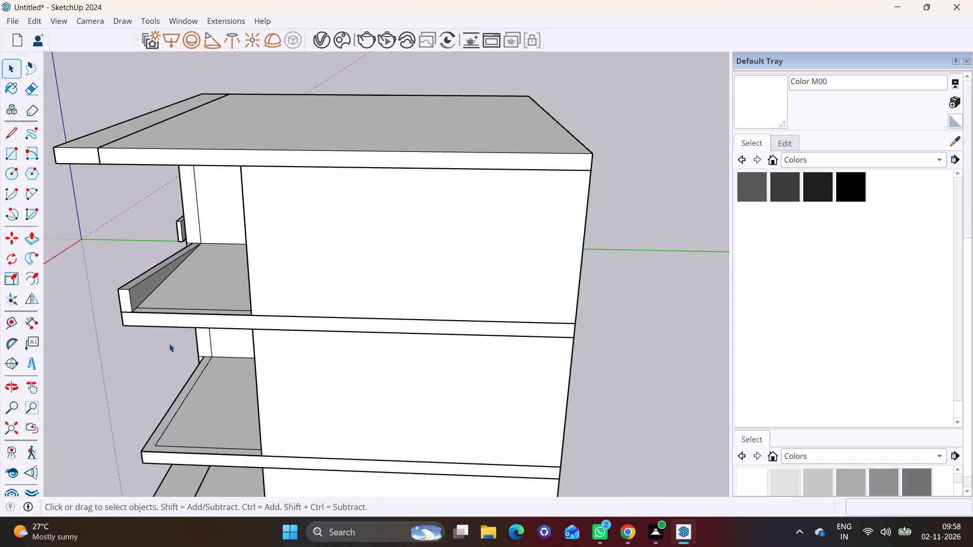
middle_drag(197, 332, 564, 271)
middle_drag(600, 292, 670, 261)
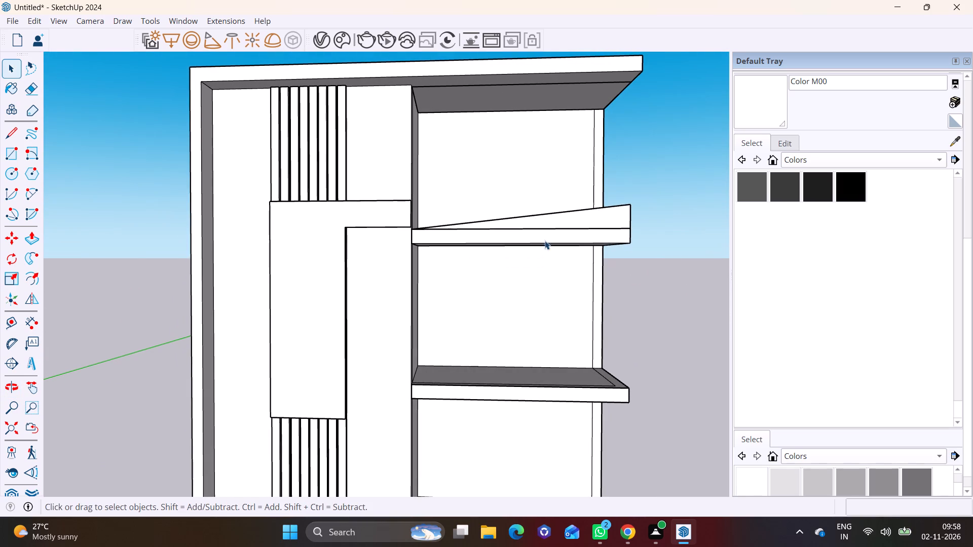
scroll(536, 232, down, 1)
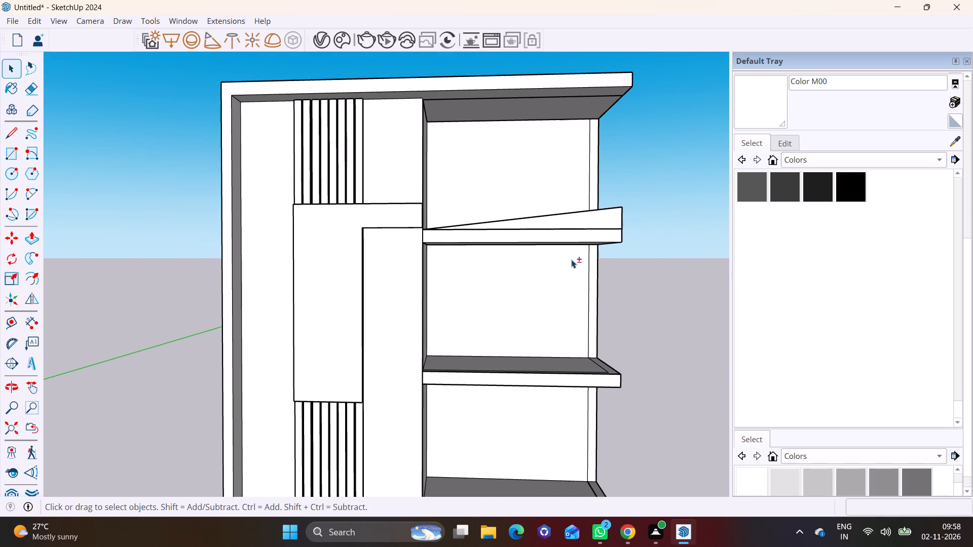
shift+middle_drag(571, 252, 533, 258)
middle_drag(529, 276, 511, 271)
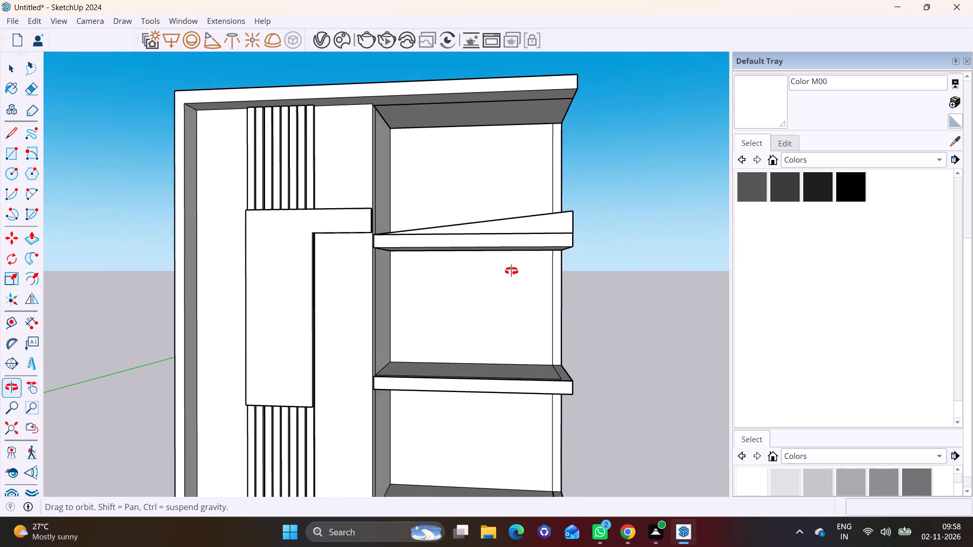
middle_drag(511, 271, 506, 291)
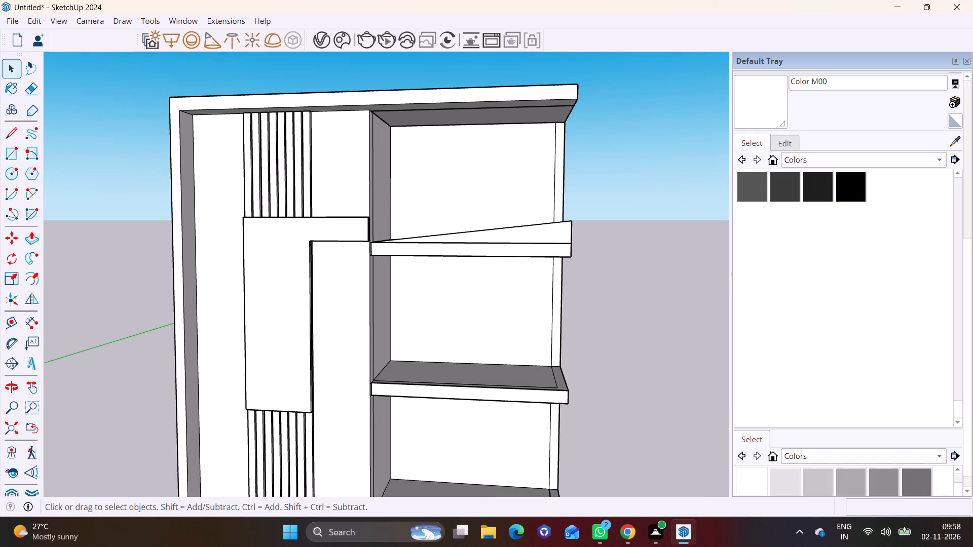
scroll(918, 414, down, 2)
scroll(877, 421, down, 2)
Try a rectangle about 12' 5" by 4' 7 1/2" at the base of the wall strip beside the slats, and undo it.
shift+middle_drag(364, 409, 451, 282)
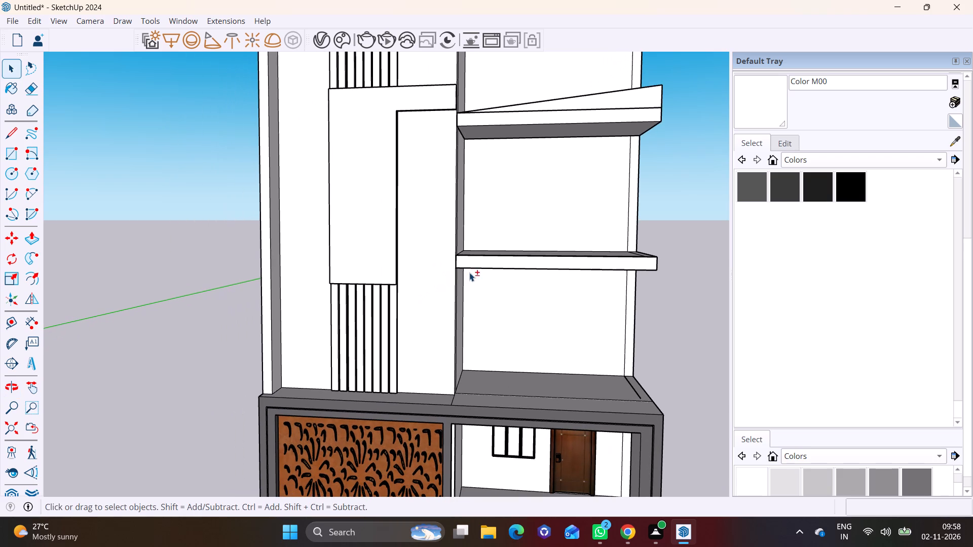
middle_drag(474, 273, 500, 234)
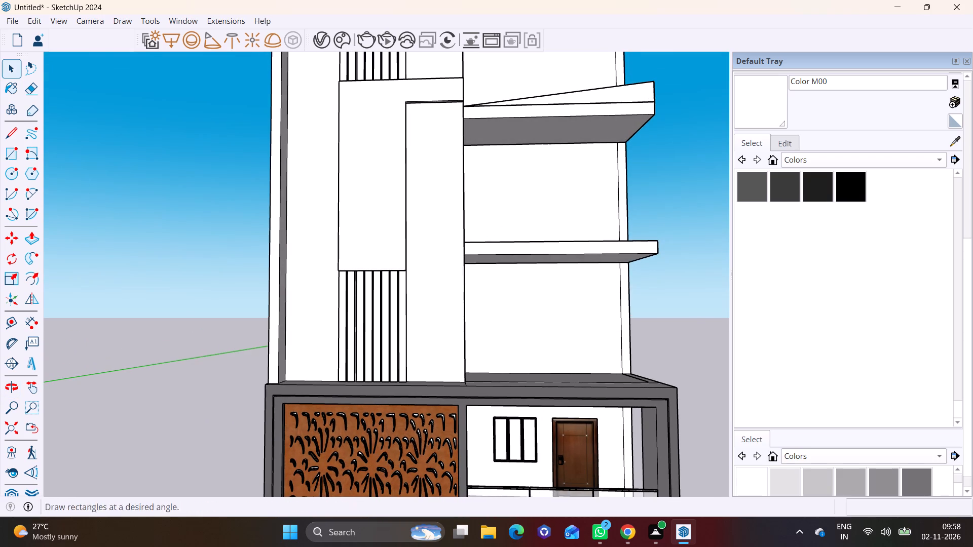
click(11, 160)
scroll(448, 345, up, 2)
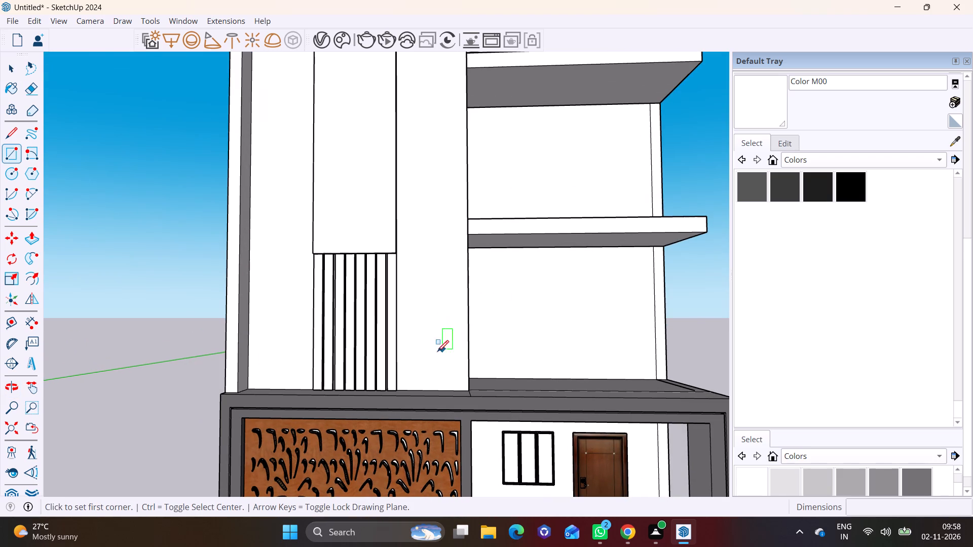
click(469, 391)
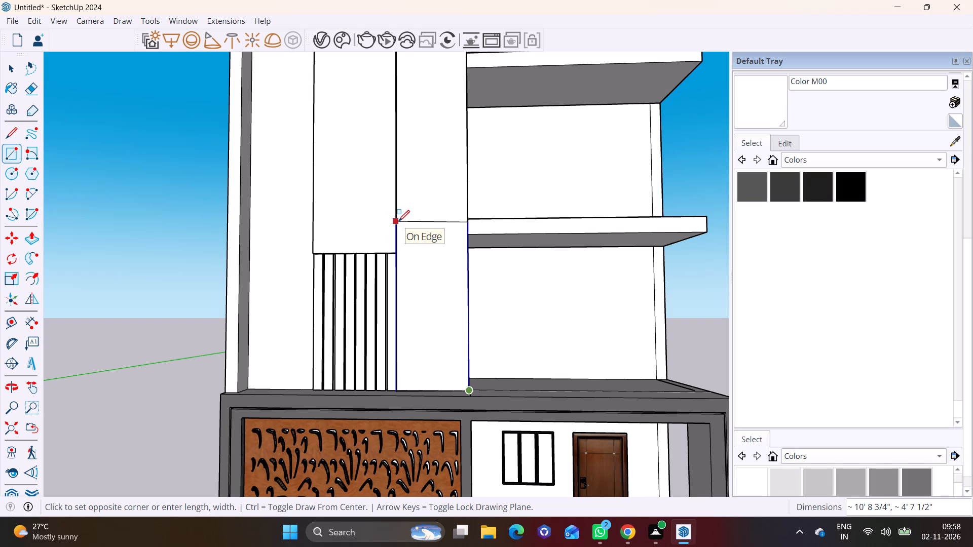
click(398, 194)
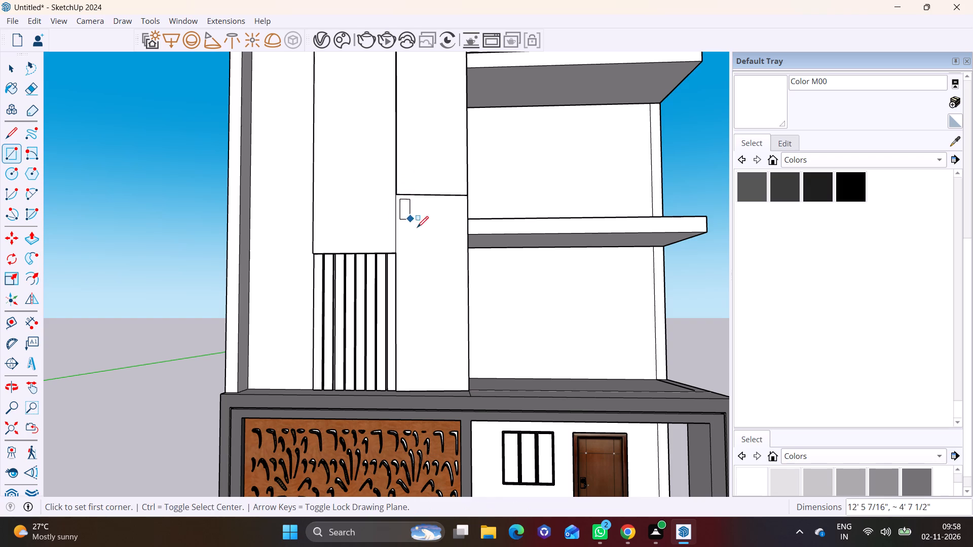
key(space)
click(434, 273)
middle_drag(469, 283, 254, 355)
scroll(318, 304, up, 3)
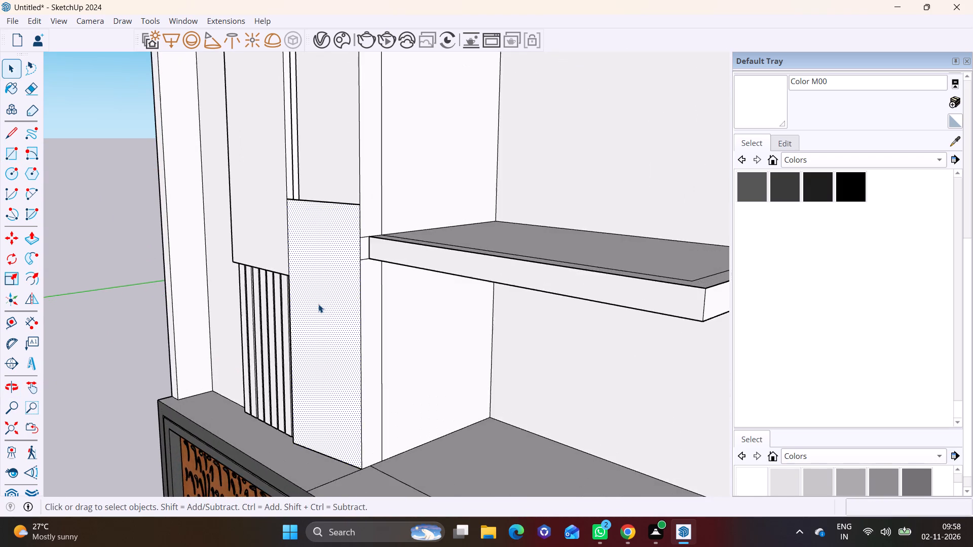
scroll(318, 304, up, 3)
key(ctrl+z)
Draw a rectangle about 11' high across the wall strip beside the slats, from its base corner to the lower shelf's top level.
shift+middle_drag(327, 332, 347, 285)
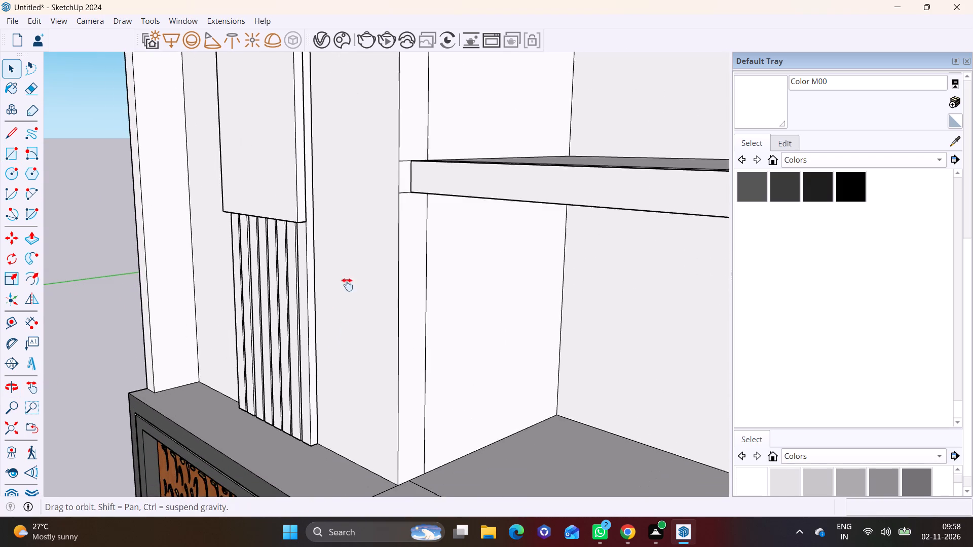
shift+middle_drag(347, 285, 351, 276)
scroll(349, 283, up, 1)
click(5, 151)
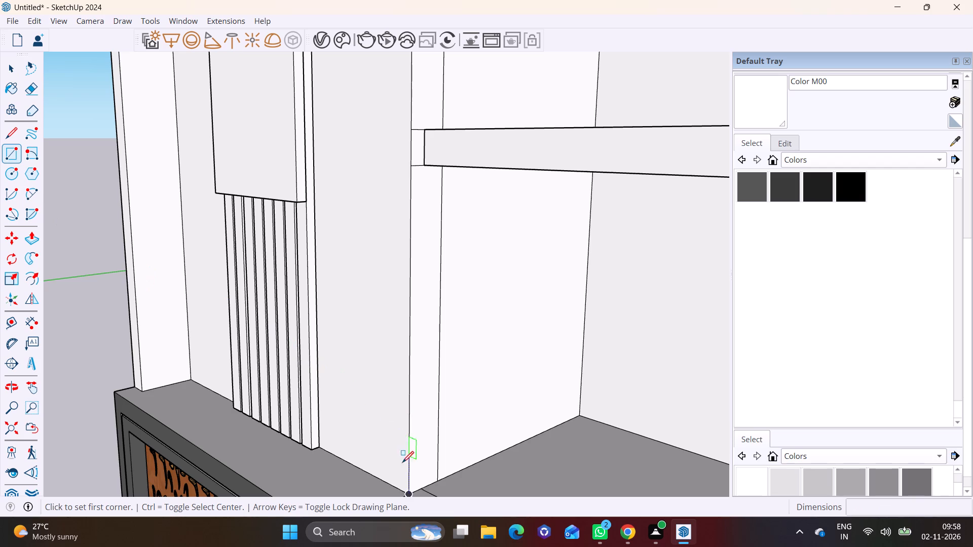
click(410, 492)
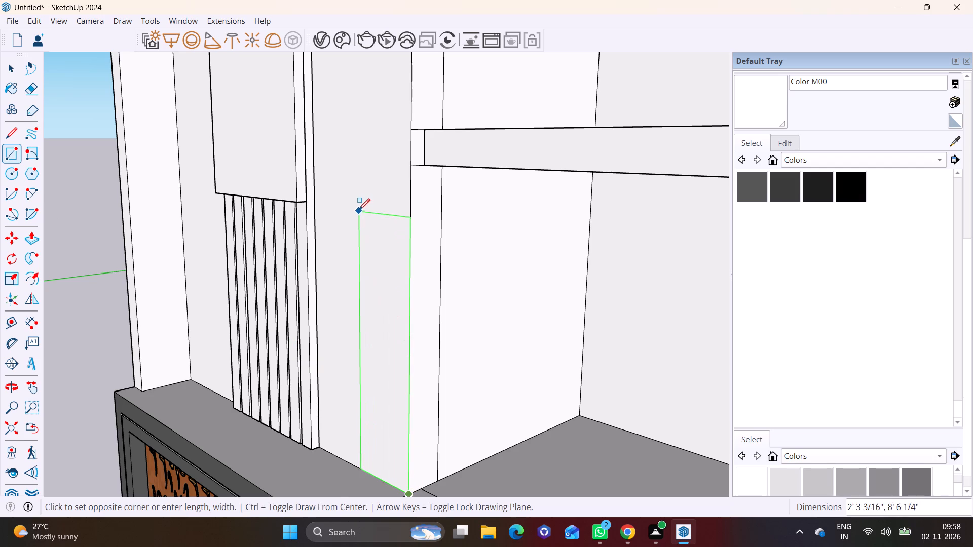
click(315, 132)
Push/pull the new rectangular face outward to the back edge of the L-shaped panel, flush with the slats' front.
key(space)
click(344, 181)
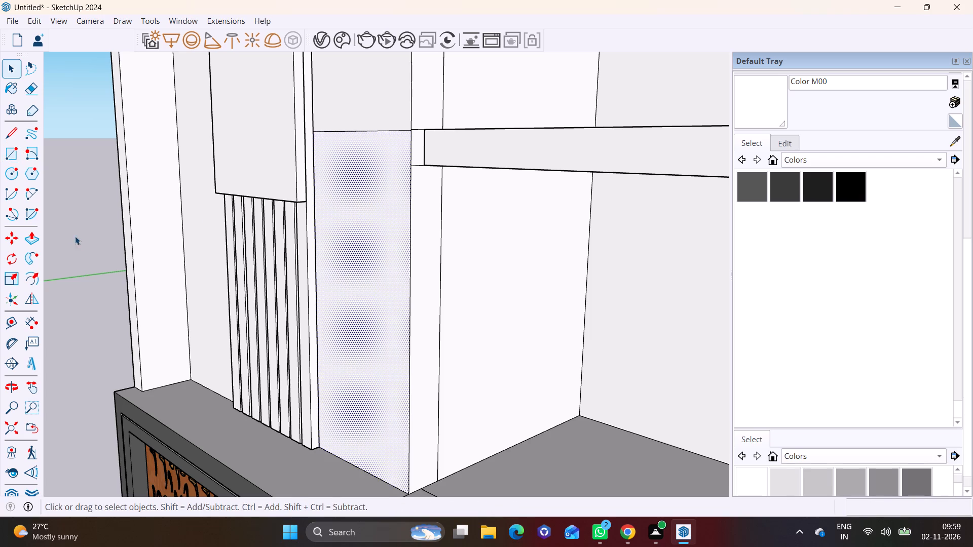
click(40, 231)
click(390, 255)
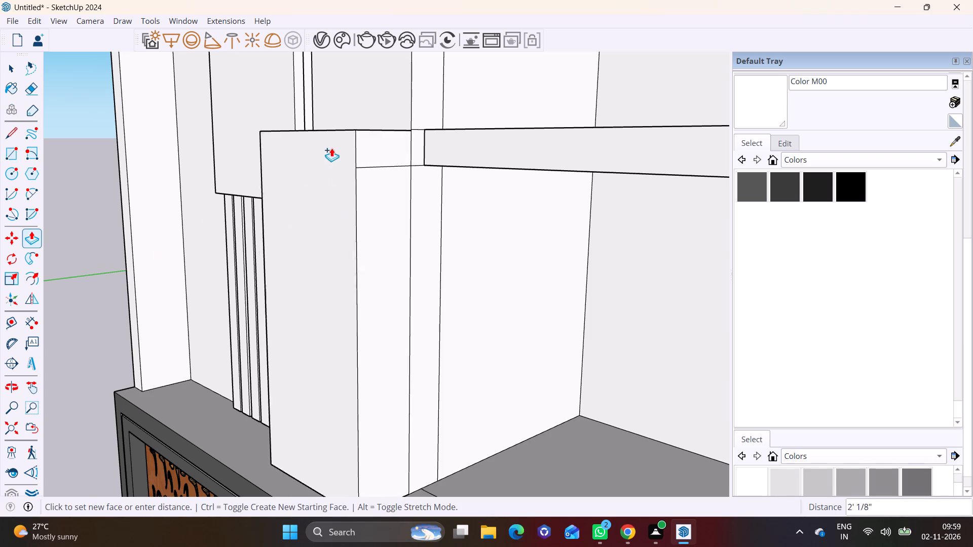
click(306, 109)
key(space)
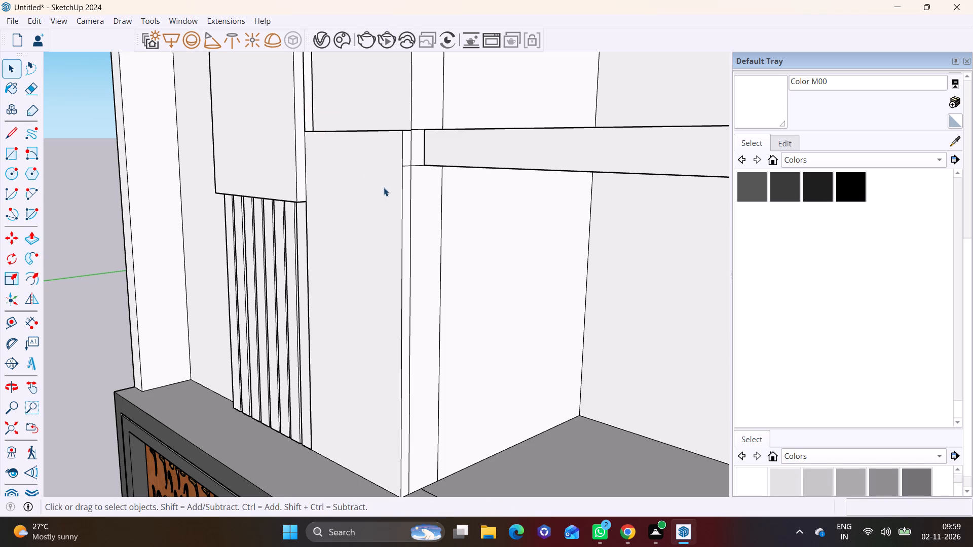
middle_drag(384, 187, 504, 148)
scroll(457, 165, down, 6)
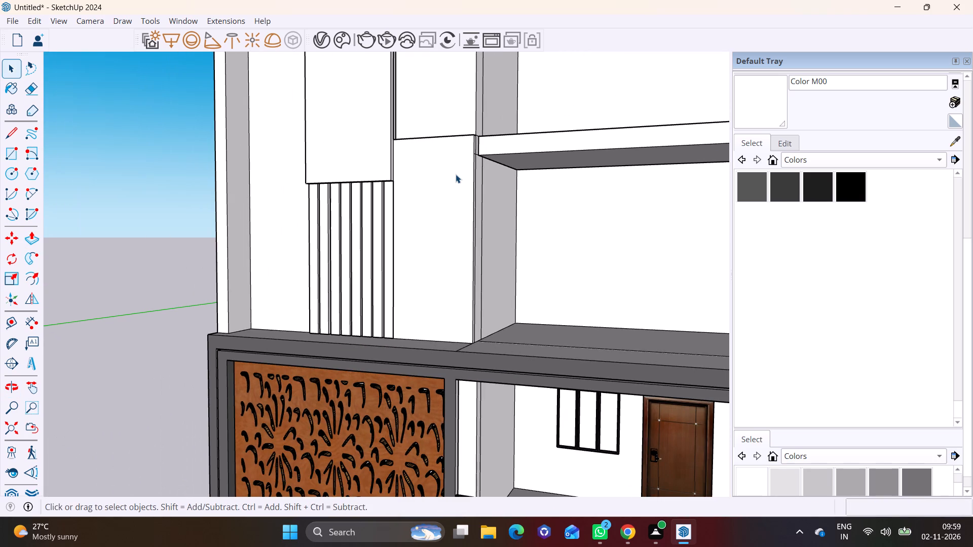
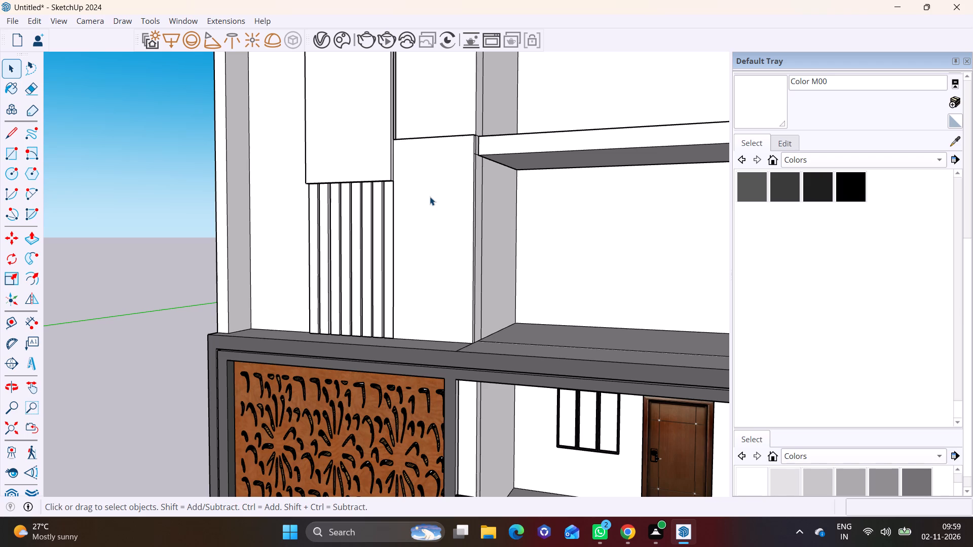
Examine how the plain wall panel beside the vertical slats meets the front edge of the lower balcony slab.
scroll(430, 197, down, 3)
middle_drag(436, 192, 419, 273)
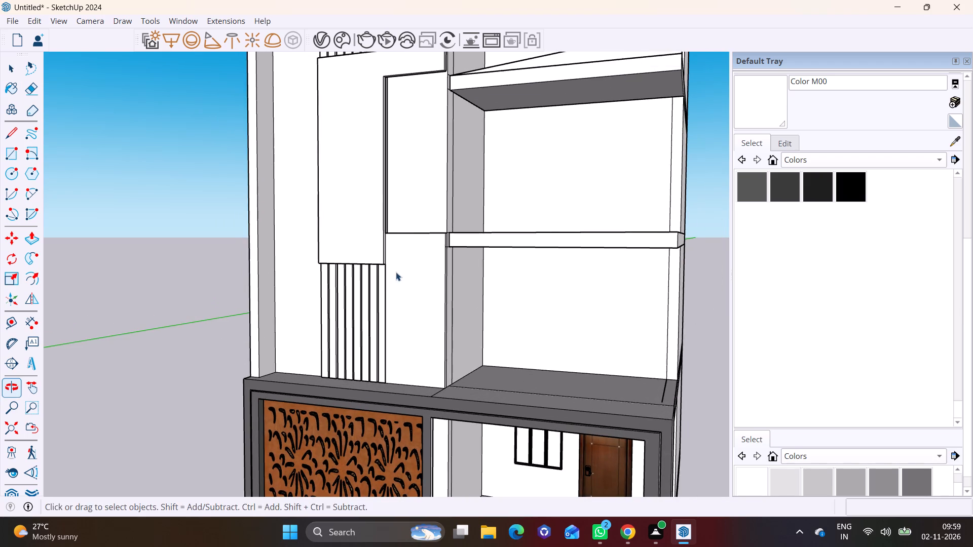
middle_drag(393, 274, 412, 383)
scroll(446, 248, up, 12)
middle_drag(486, 293, 405, 220)
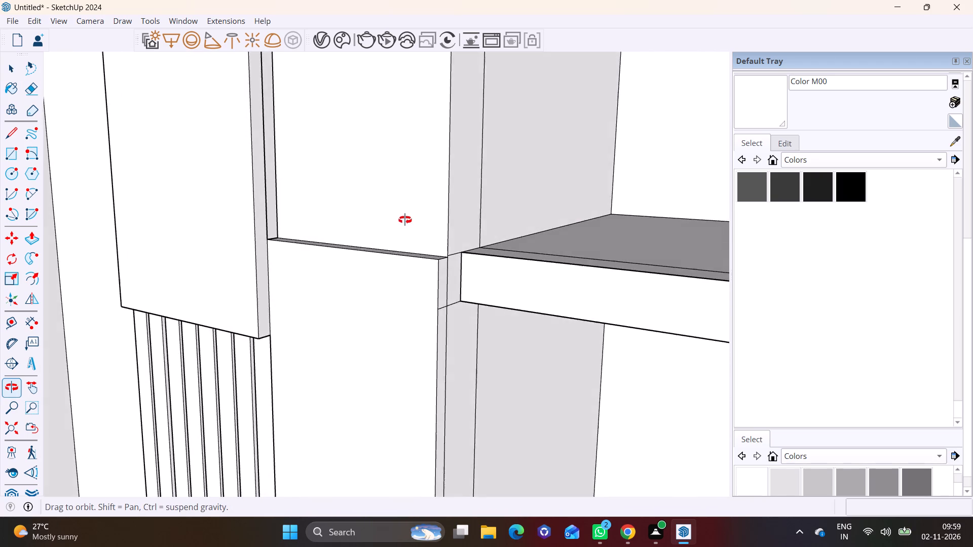
middle_drag(405, 220, 378, 178)
scroll(378, 178, up, 1)
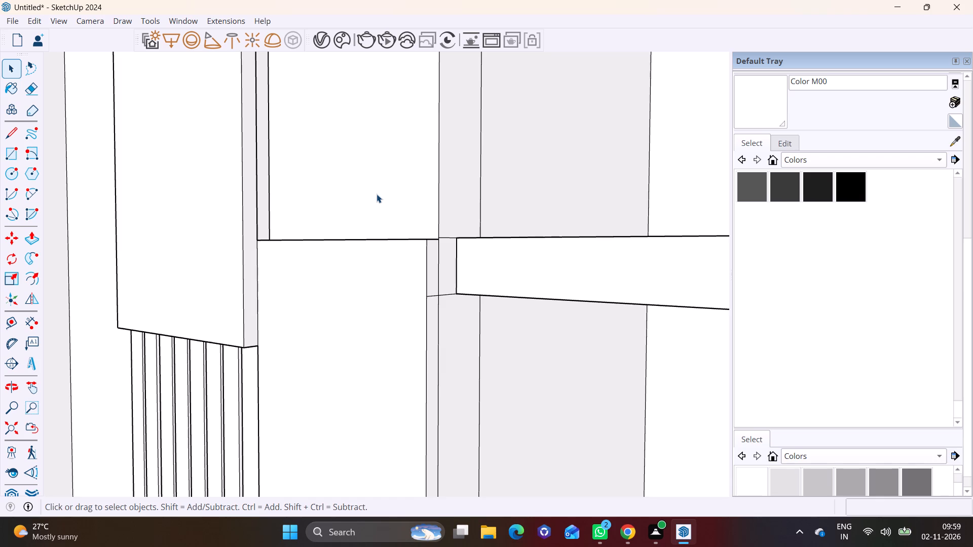
scroll(377, 194, down, 1)
middle_drag(359, 239, 348, 316)
middle_drag(376, 294, 365, 259)
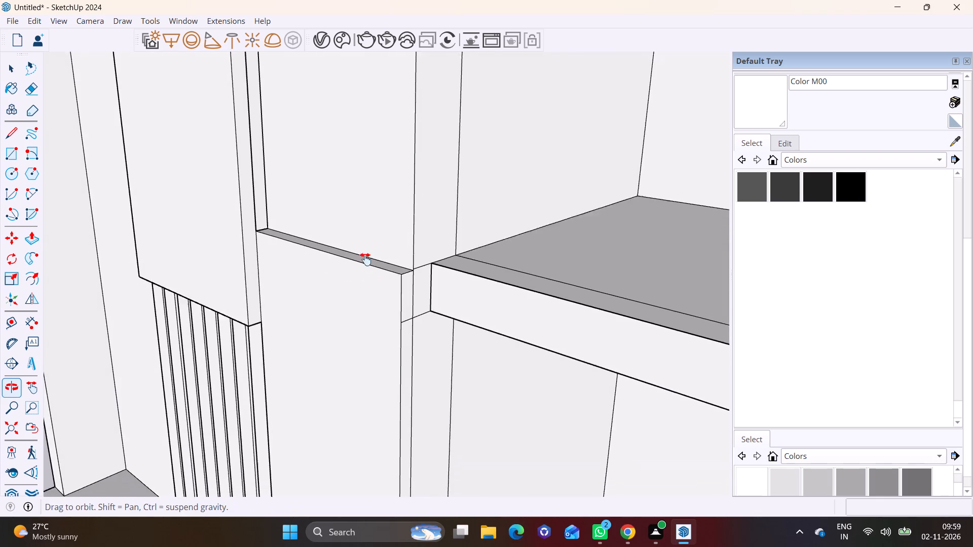
middle_drag(365, 259, 365, 239)
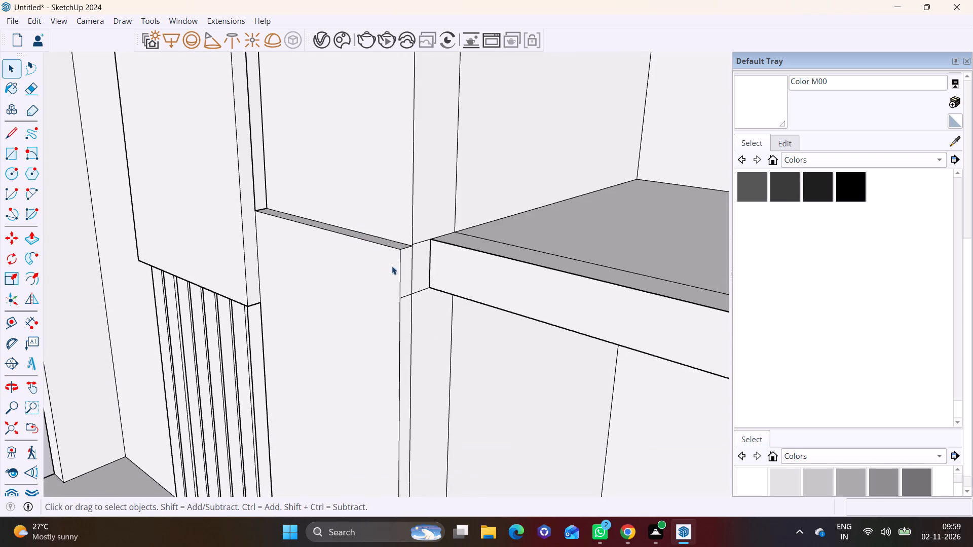
middle_drag(381, 265, 443, 161)
scroll(440, 171, down, 3)
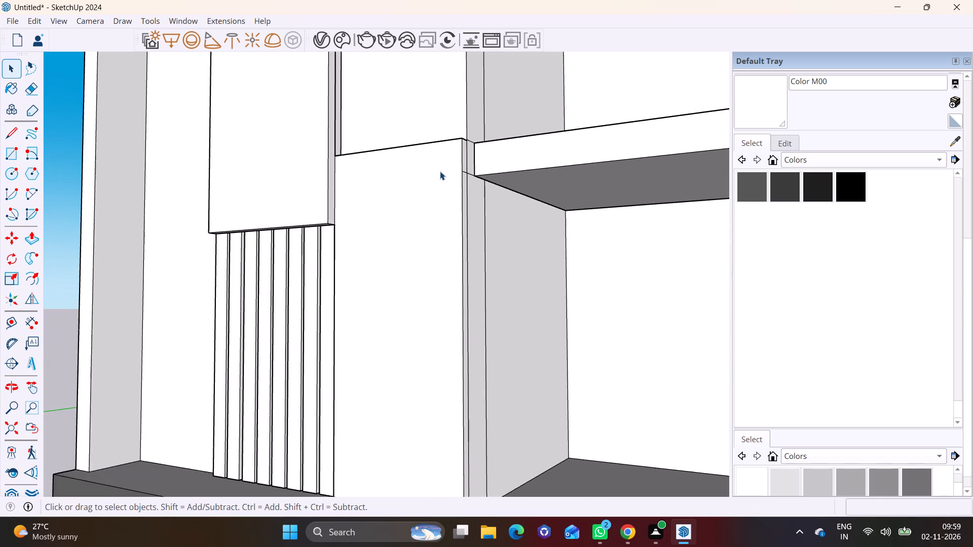
scroll(440, 171, down, 4)
shift+middle_drag(502, 160, 345, 239)
middle_drag(438, 250, 503, 266)
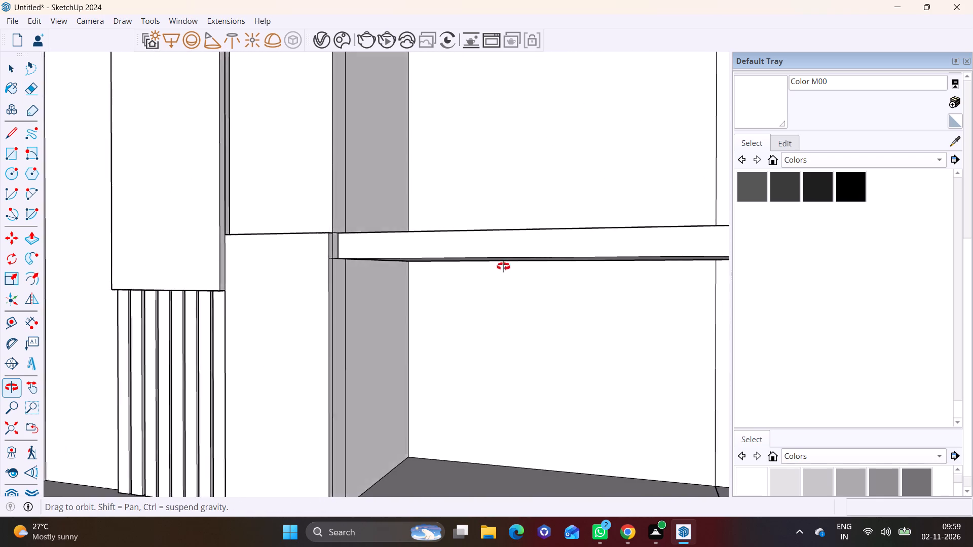
middle_drag(503, 266, 540, 279)
Push/pull the narrow top face of the plain wall panel up level with the top of the adjoining balcony slab.
scroll(363, 270, up, 10)
middle_drag(322, 253, 212, 290)
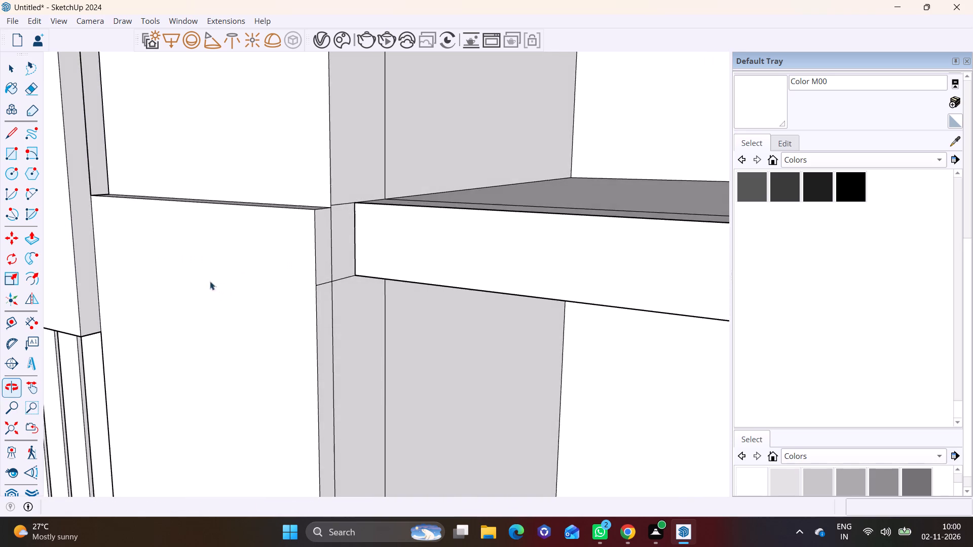
scroll(331, 236, up, 4)
click(309, 227)
middle_drag(338, 211, 325, 298)
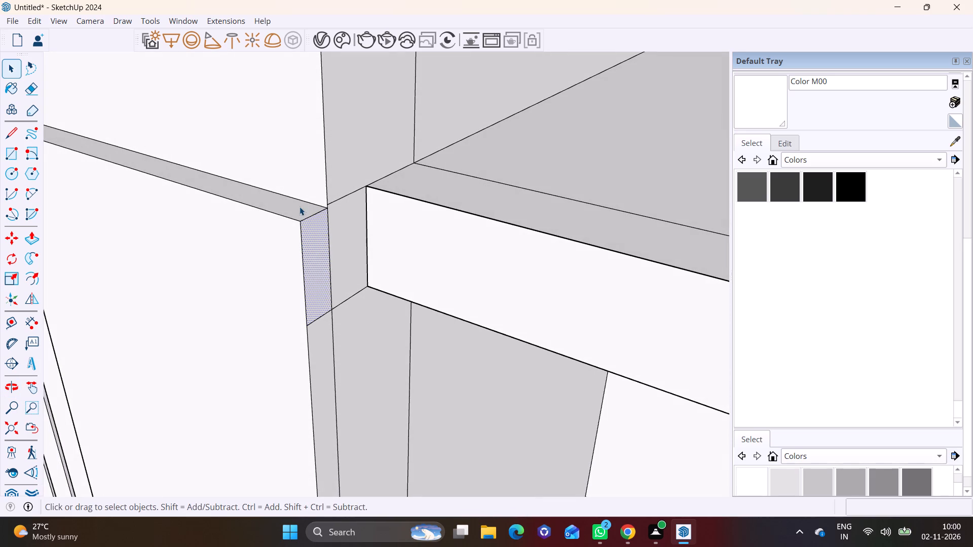
click(301, 205)
click(32, 230)
click(290, 209)
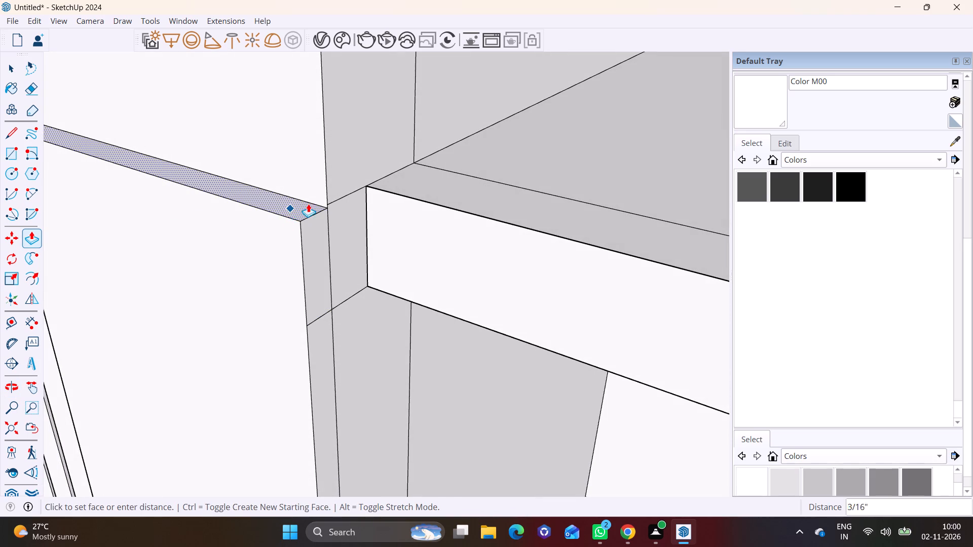
click(410, 192)
key(space)
Push/pull the panel's small side face along the front of the balcony slab to the slab's far outer end.
click(325, 245)
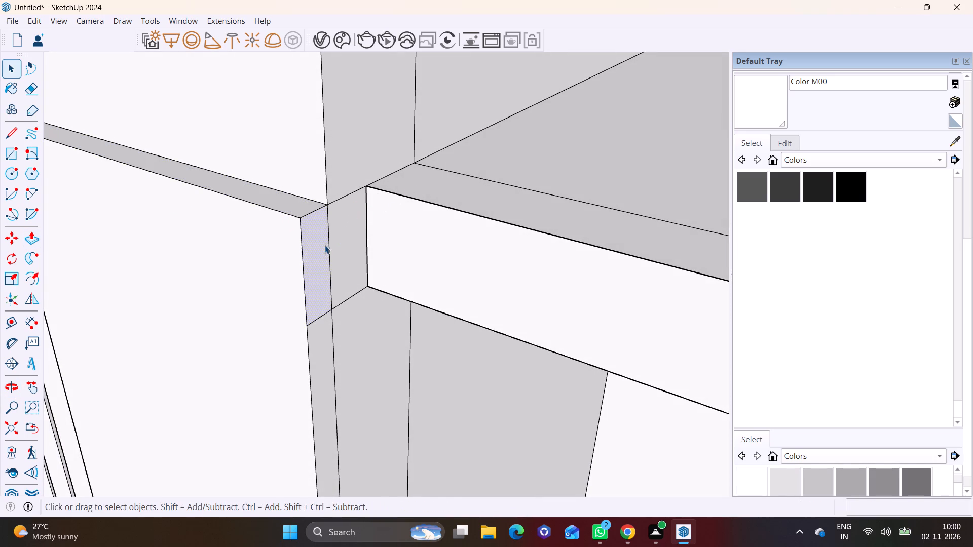
click(31, 232)
click(306, 252)
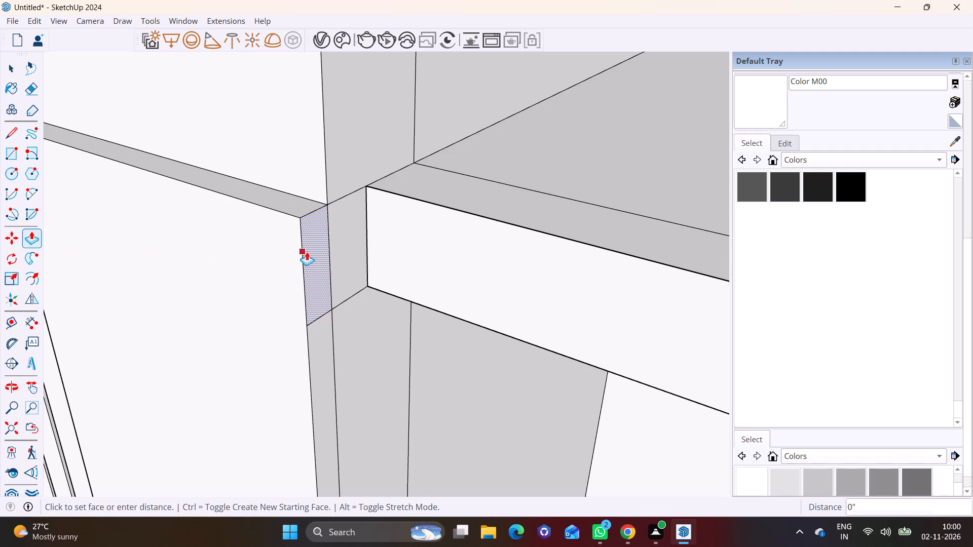
scroll(424, 250, down, 7)
shift+middle_drag(535, 263, 121, 189)
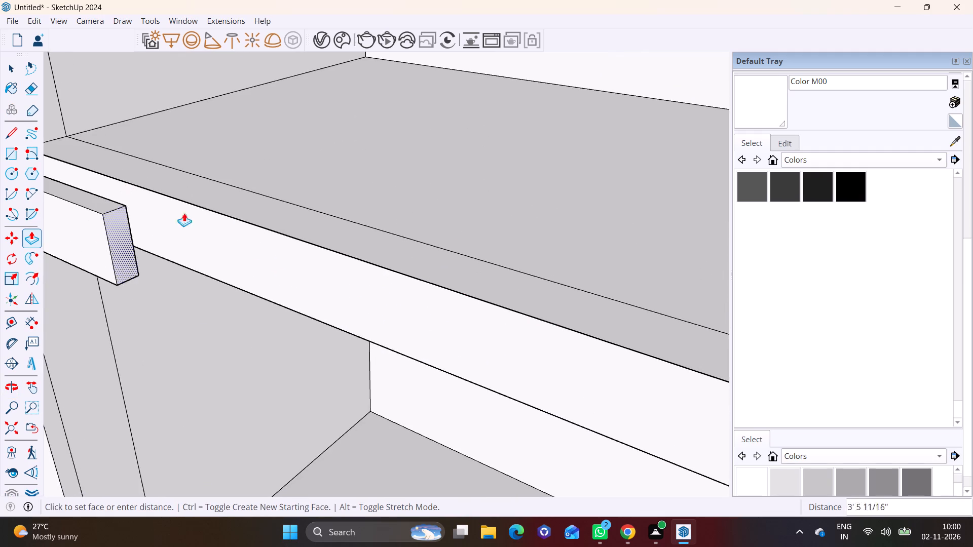
scroll(569, 319, down, 8)
shift+middle_drag(632, 377, 312, 219)
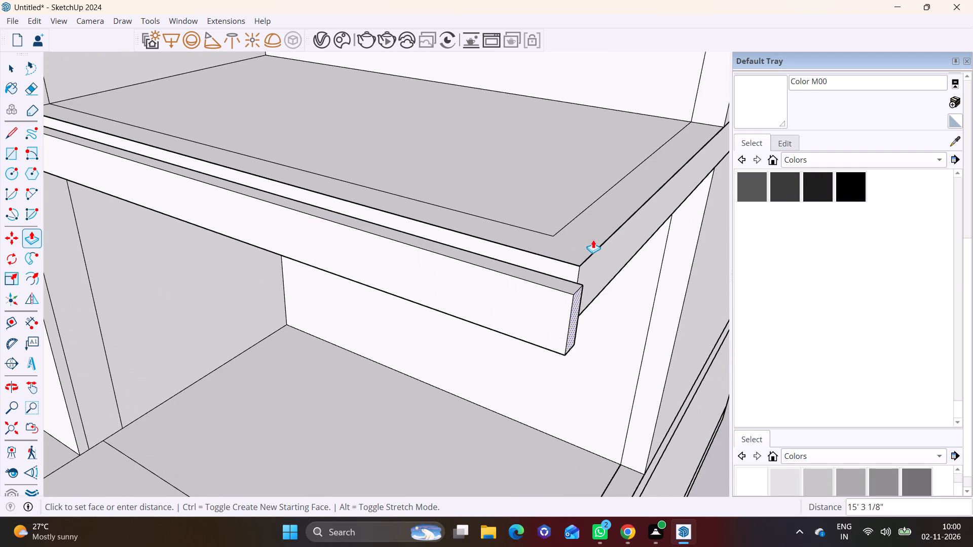
click(602, 240)
key(space)
click(632, 317)
Push/pull the underside of the new front band down level with the balcony slab's lower edge.
scroll(445, 336, down, 1)
middle_drag(421, 331, 462, 315)
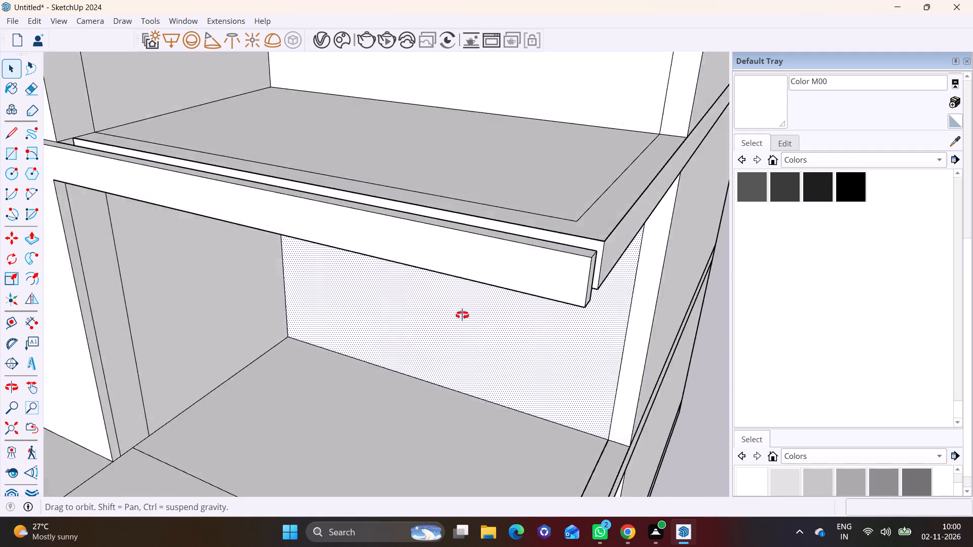
middle_drag(462, 315, 568, 231)
middle_drag(422, 277, 455, 225)
scroll(426, 271, down, 7)
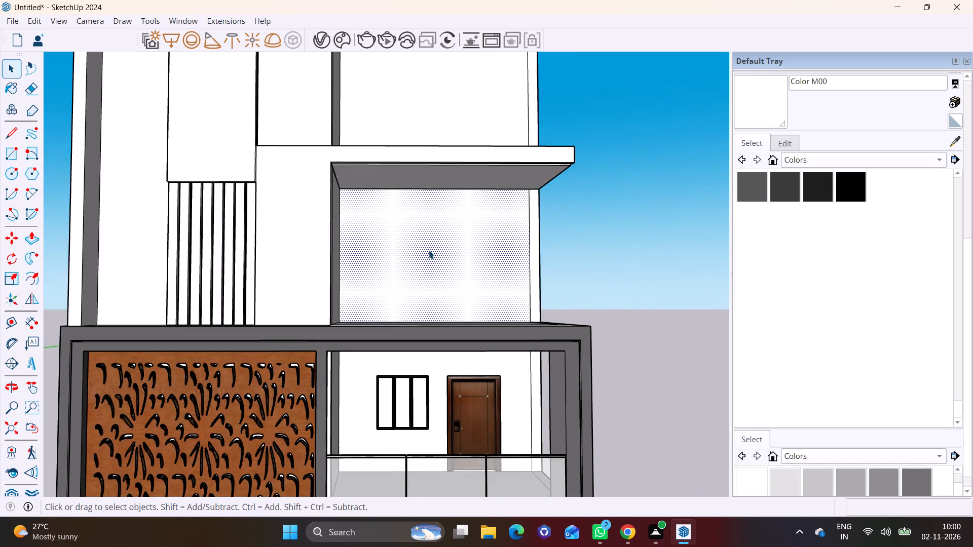
middle_drag(430, 236, 435, 272)
scroll(387, 104, up, 7)
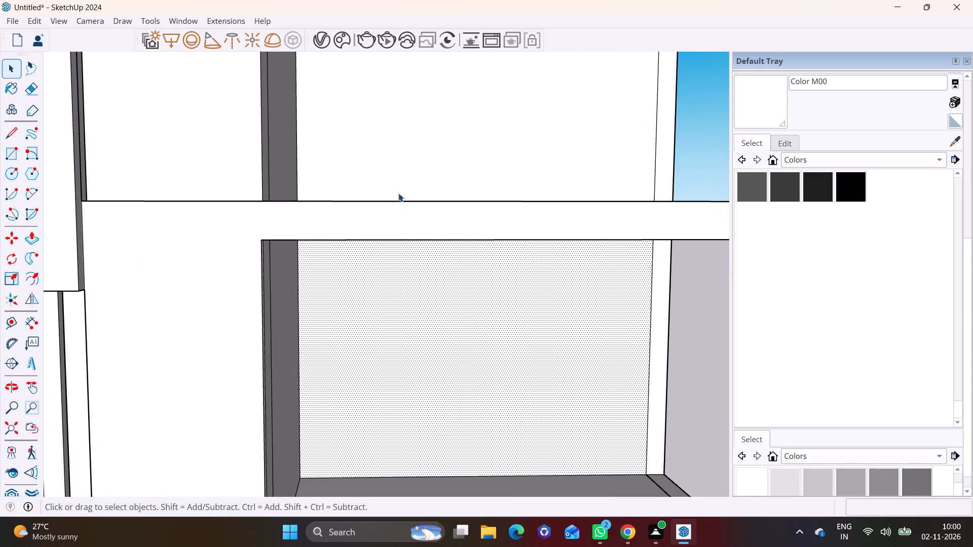
middle_drag(408, 213, 346, 102)
scroll(397, 142, up, 4)
click(399, 177)
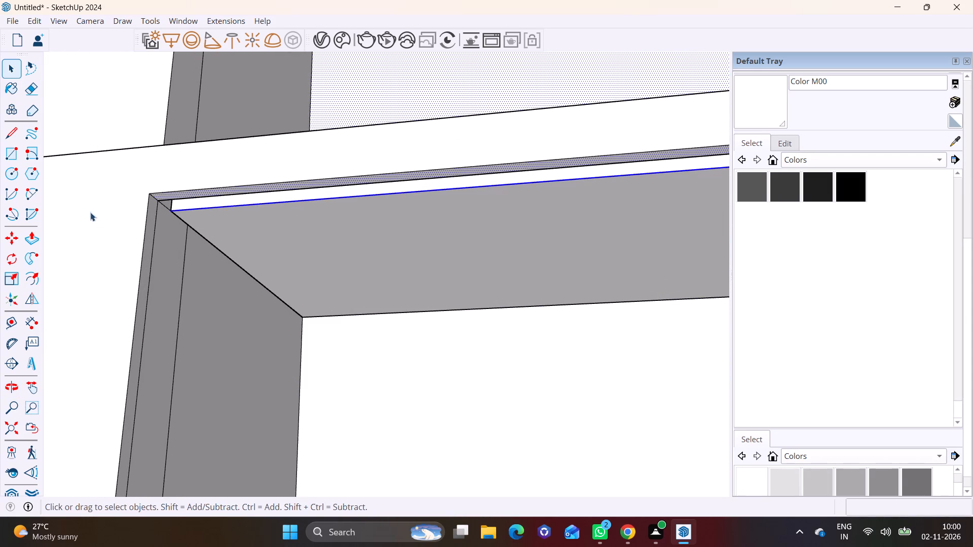
click(32, 235)
click(288, 186)
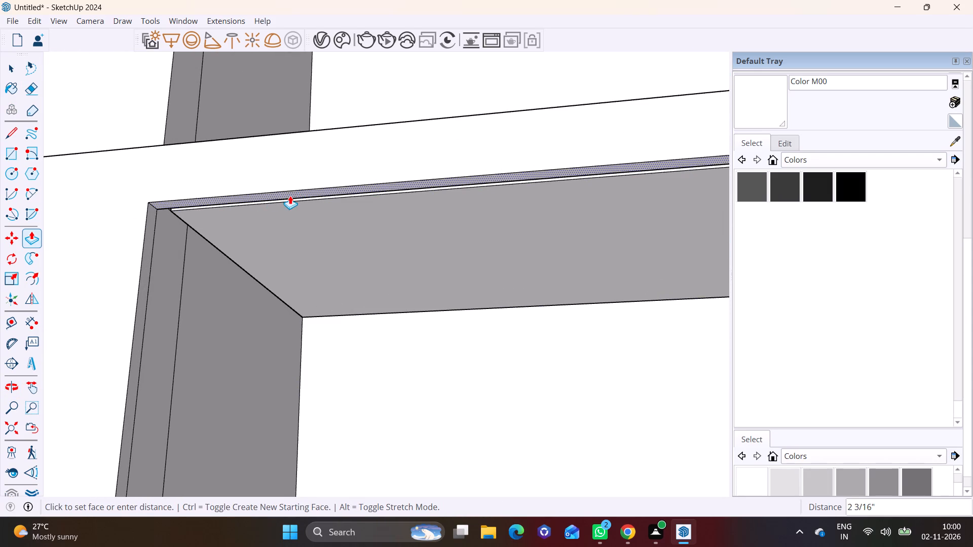
middle_drag(405, 233, 0, 255)
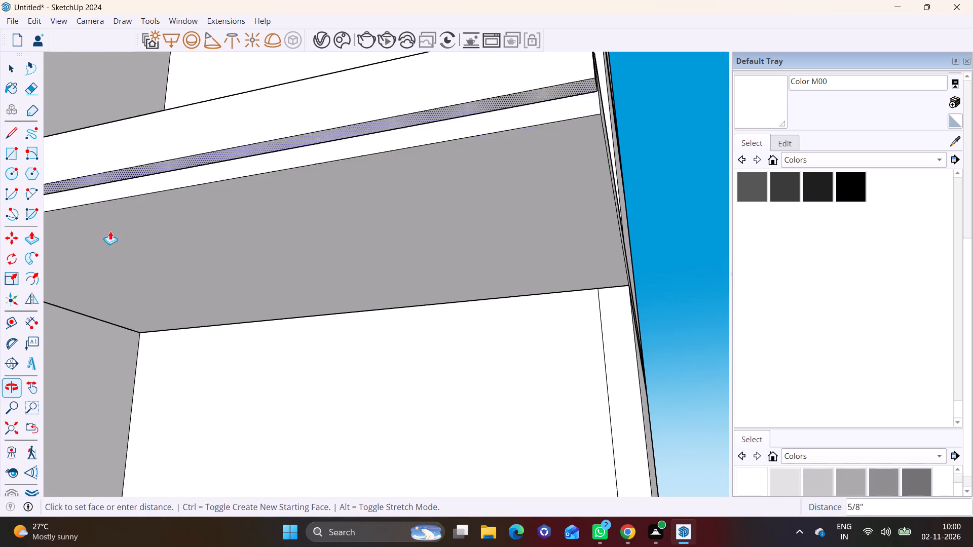
middle_drag(566, 184, 241, 280)
click(250, 265)
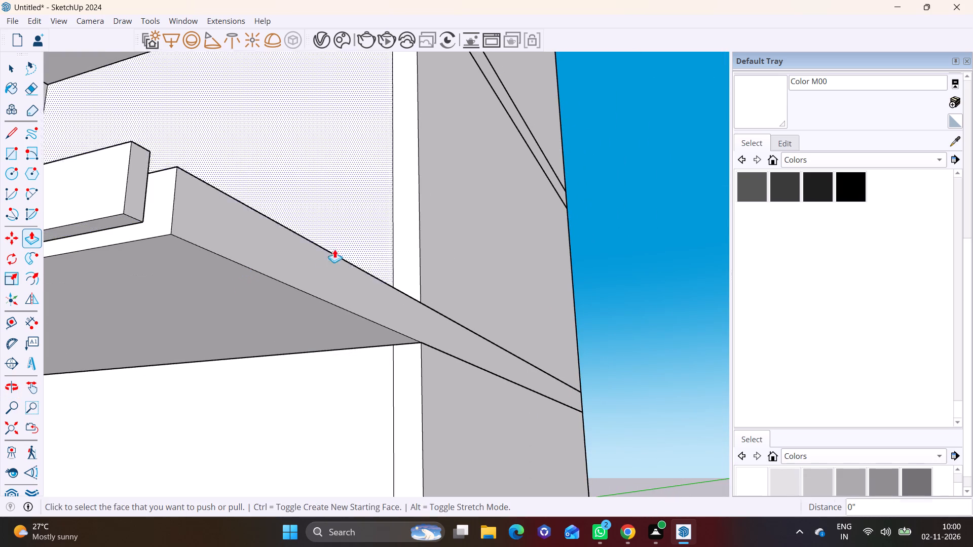
key(space)
Examine the extended band from the front and check the facade's panels and balcony slabs up to the roof.
scroll(134, 270, down, 14)
shift+middle_drag(216, 244, 498, 208)
middle_drag(427, 272, 541, 352)
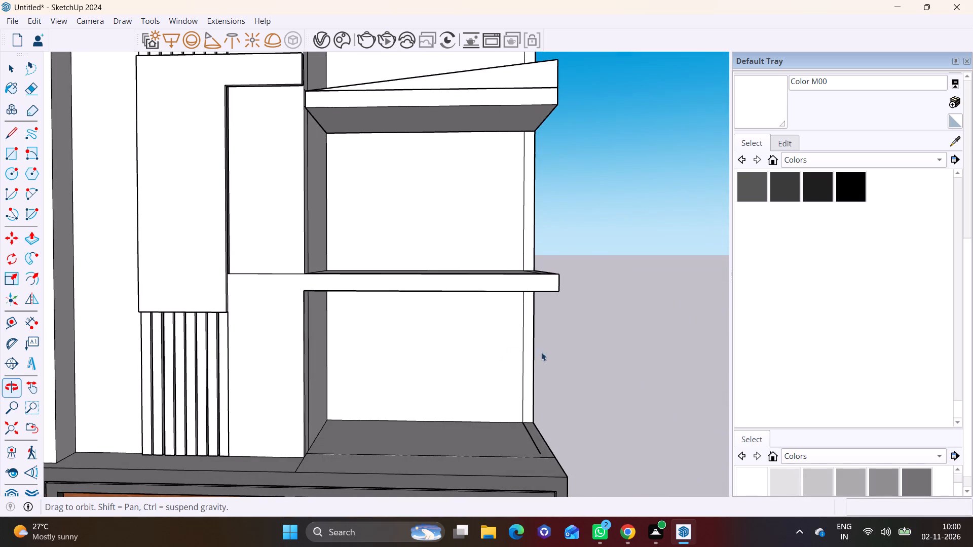
middle_drag(541, 352, 536, 359)
scroll(499, 306, up, 4)
scroll(498, 306, down, 6)
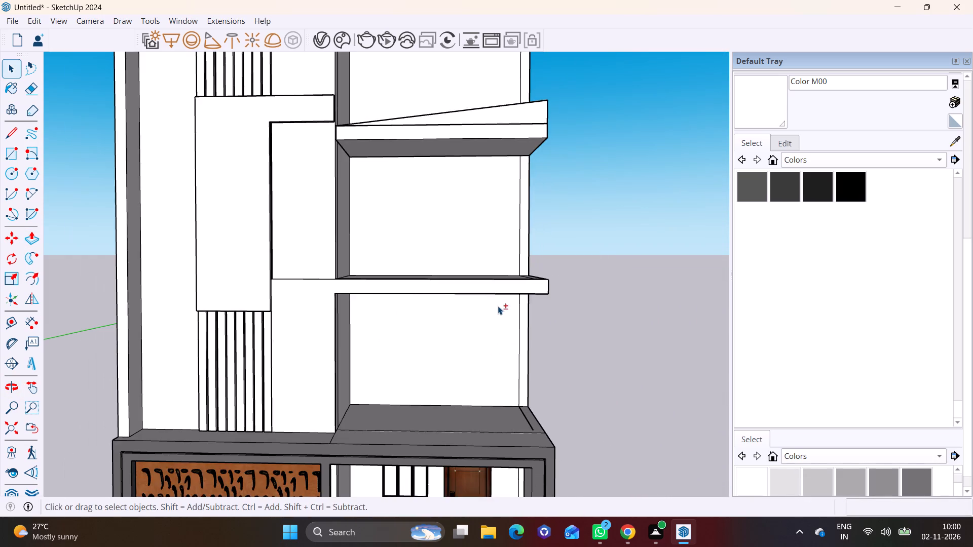
shift+middle_drag(497, 306, 594, 218)
scroll(405, 188, up, 3)
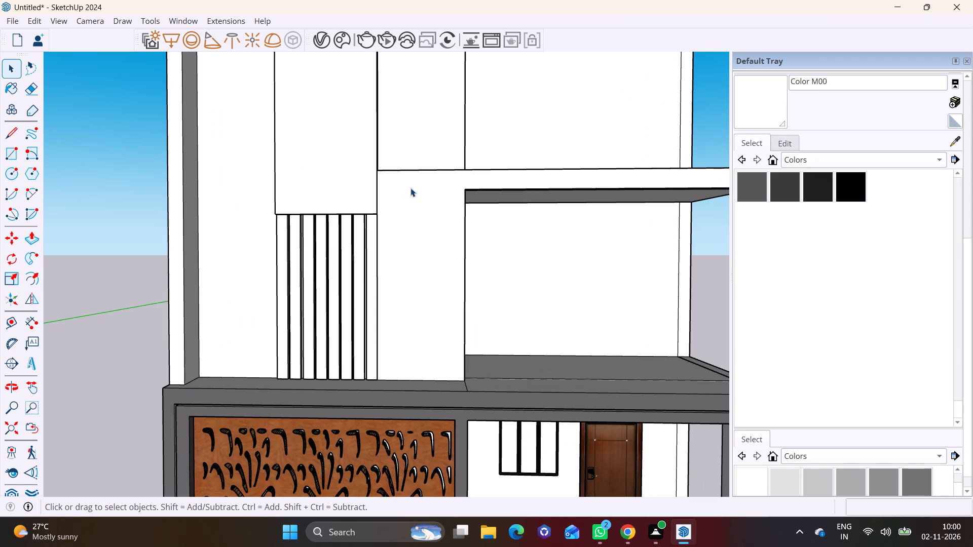
scroll(410, 188, up, 2)
middle_drag(444, 202, 435, 199)
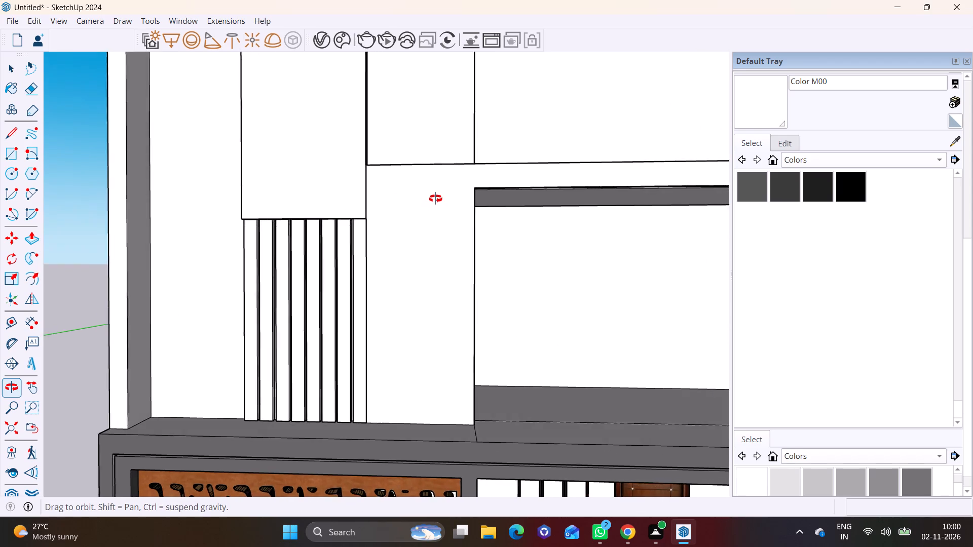
middle_drag(435, 199, 404, 274)
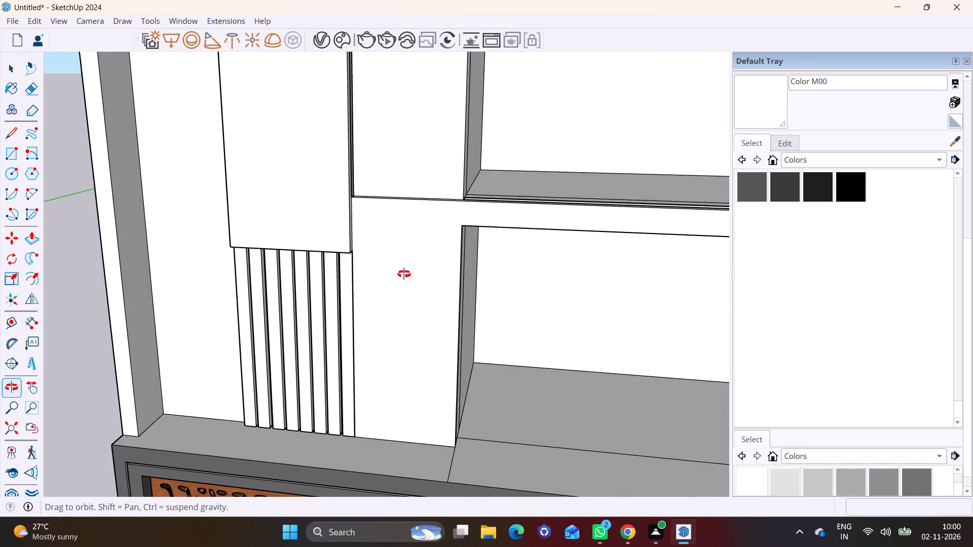
middle_drag(404, 274, 474, 216)
scroll(415, 252, down, 2)
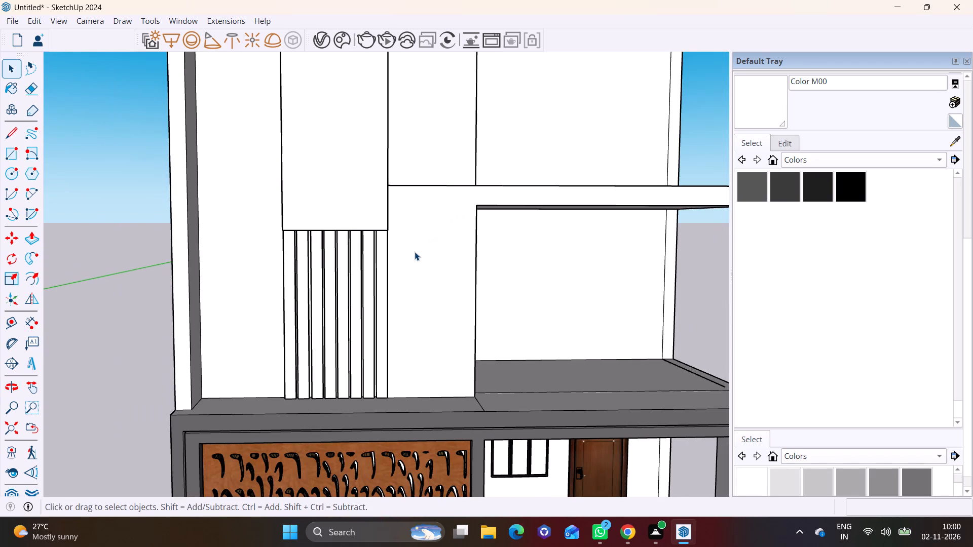
scroll(415, 253, down, 4)
shift+middle_drag(434, 236, 417, 345)
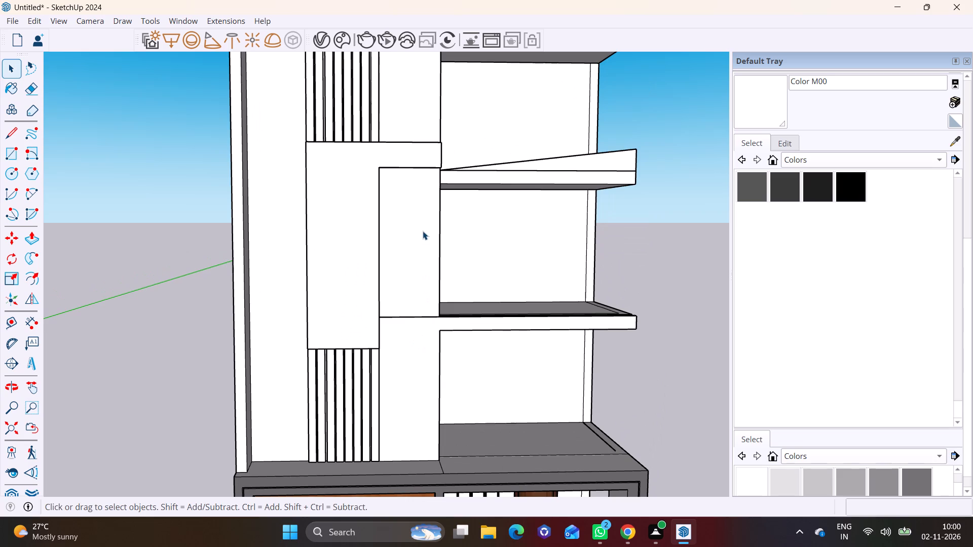
shift+middle_drag(422, 226, 417, 312)
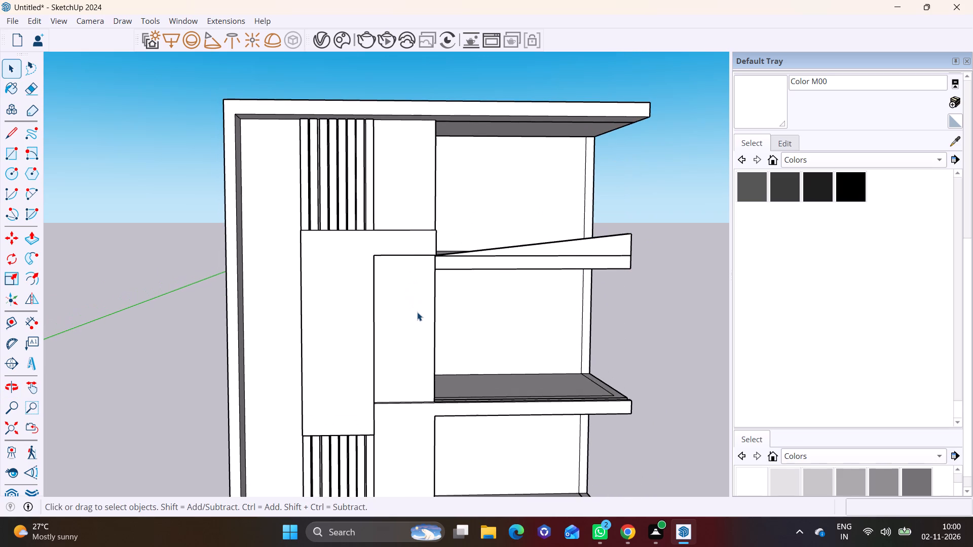
scroll(417, 312, down, 2)
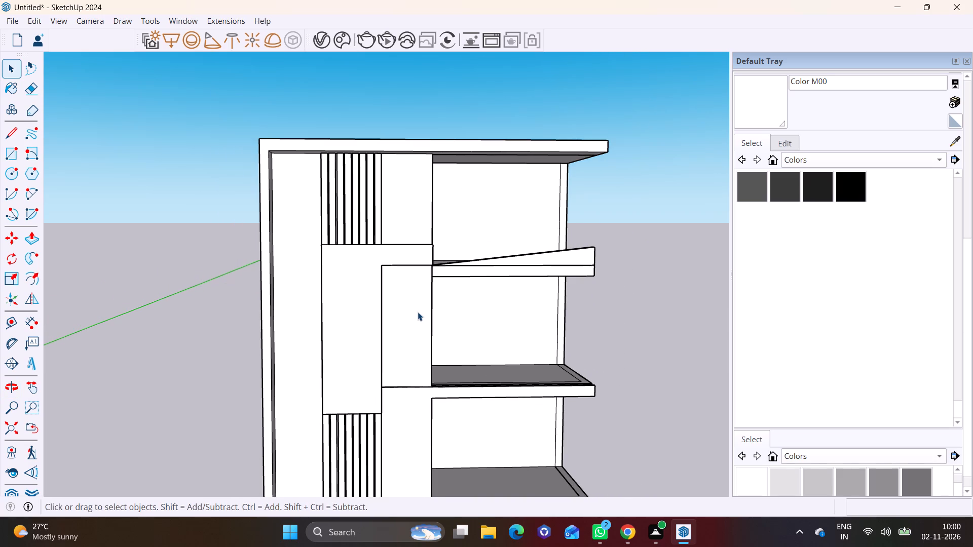
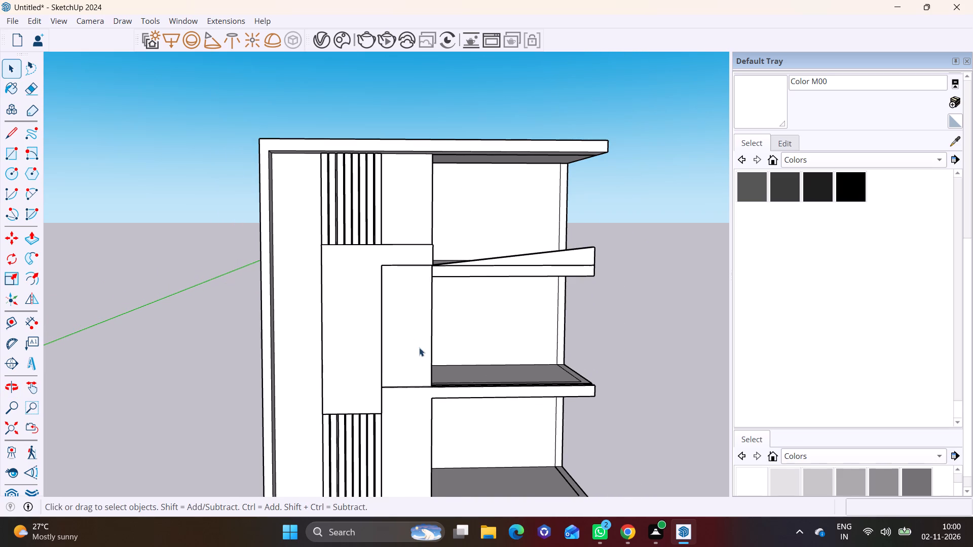
Draw a rectangle on the underside of the lower balcony slab, starting at its back outer corner.
shift+middle_drag(423, 350, 399, 246)
scroll(431, 314, up, 1)
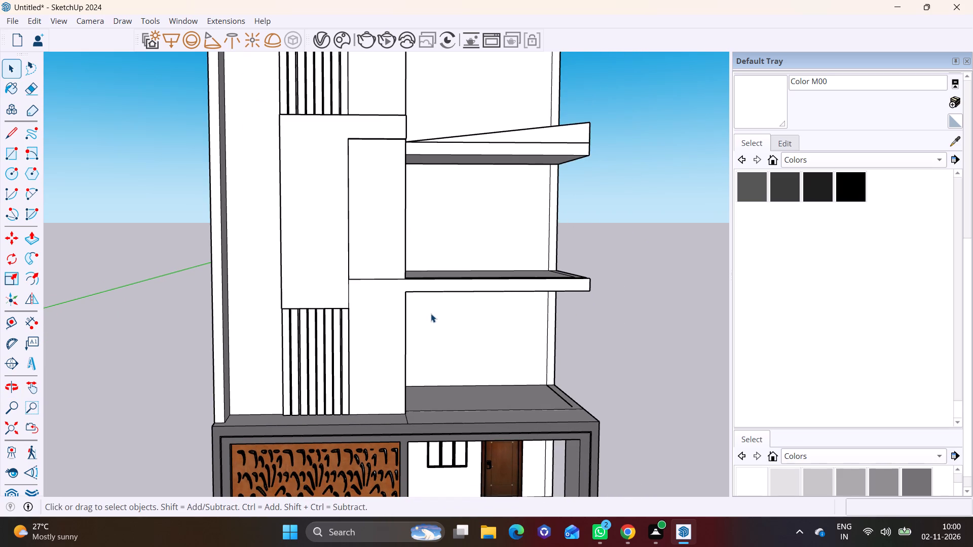
middle_drag(413, 307, 354, 292)
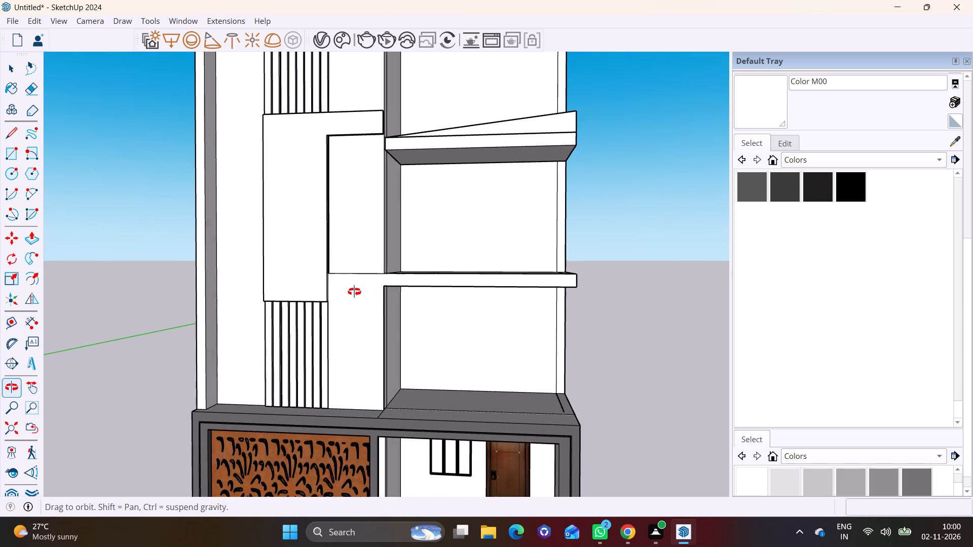
middle_drag(354, 292, 336, 237)
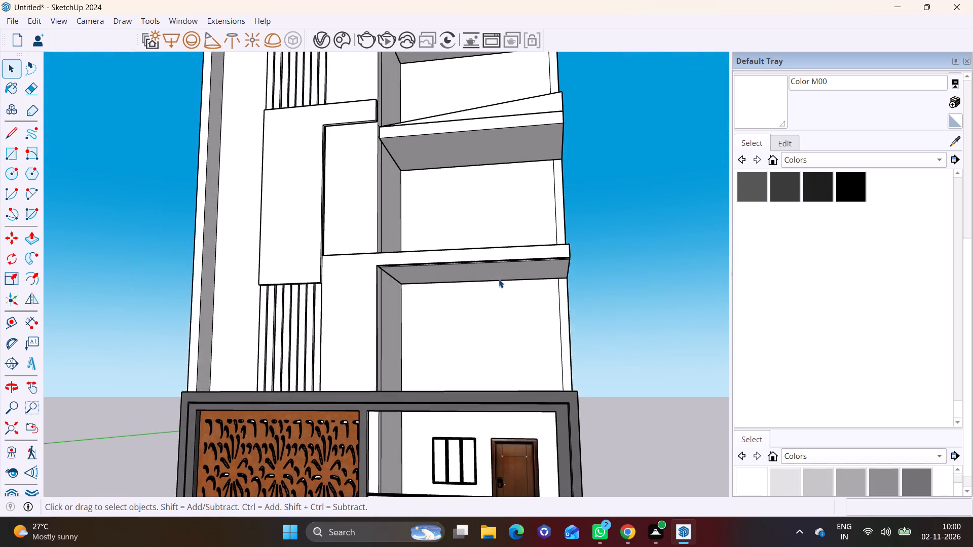
scroll(499, 279, up, 3)
scroll(456, 272, up, 2)
middle_drag(456, 272, 439, 220)
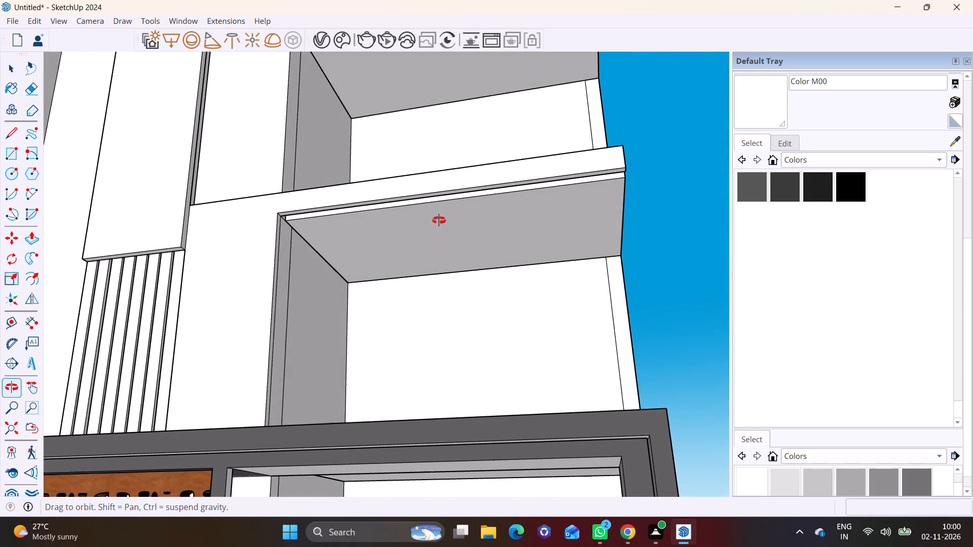
middle_drag(439, 220, 248, 223)
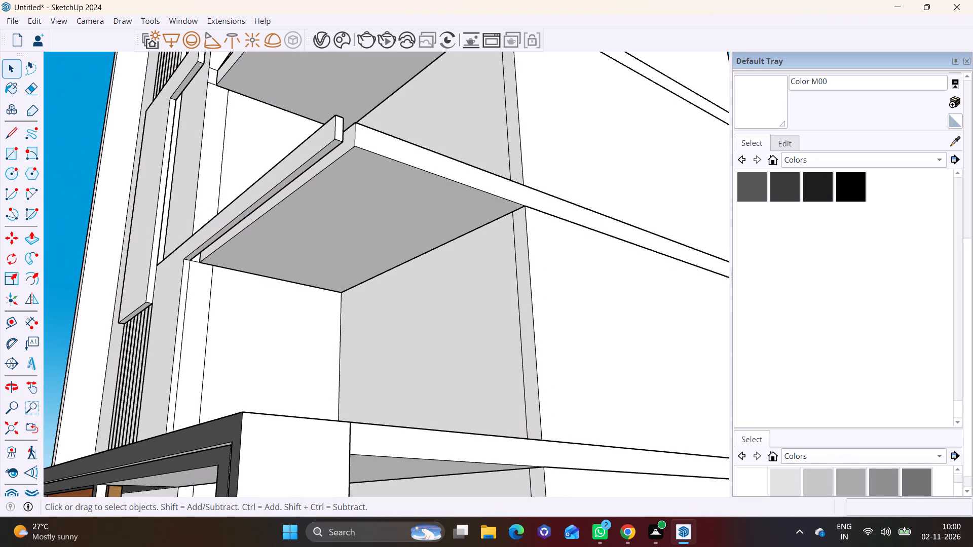
click(6, 158)
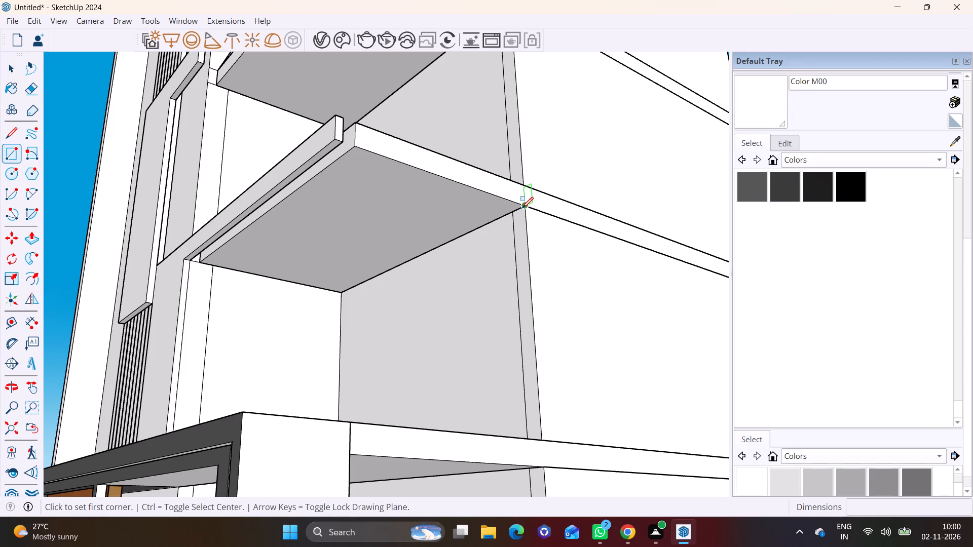
click(522, 208)
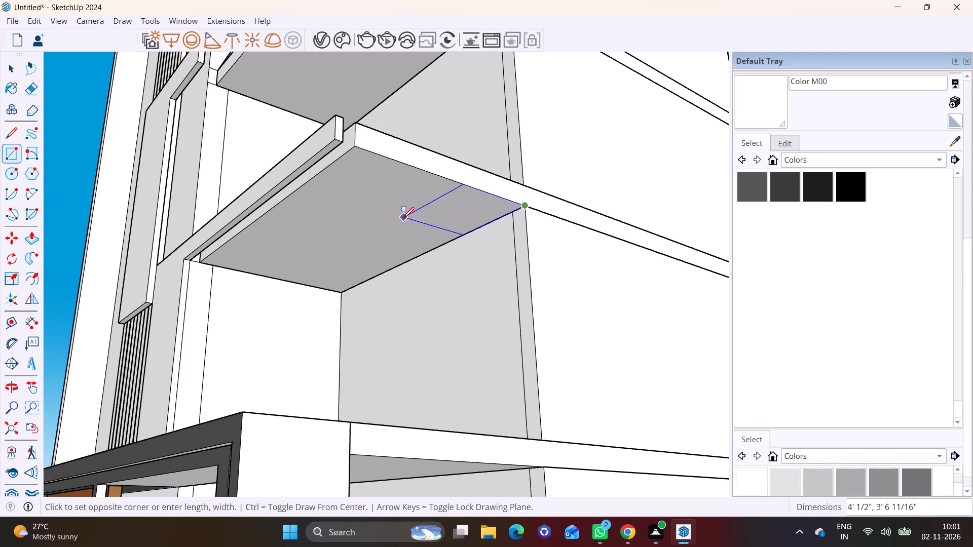
click(389, 230)
key(space)
Push/pull the rectangle under the slab downward about 8 1/4" into a shallow block.
click(436, 223)
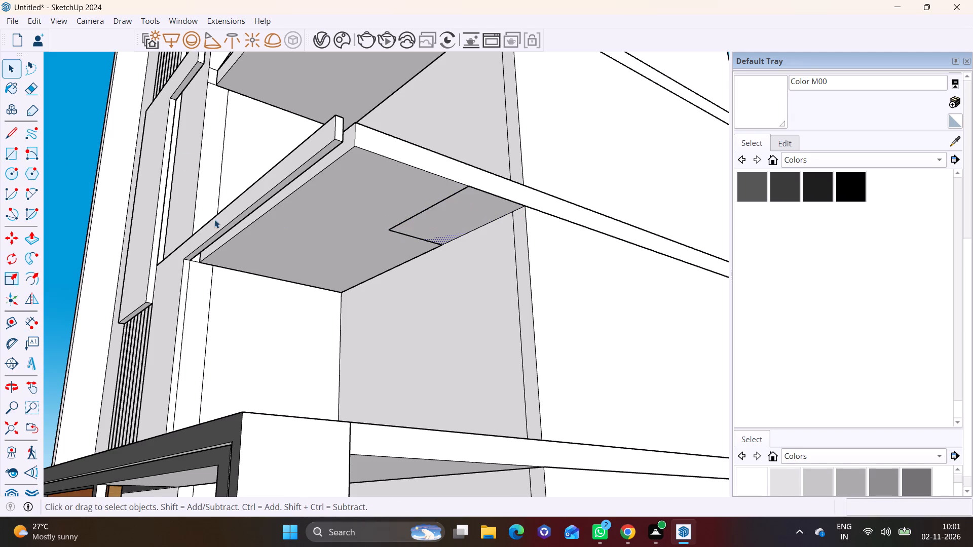
click(34, 232)
click(458, 219)
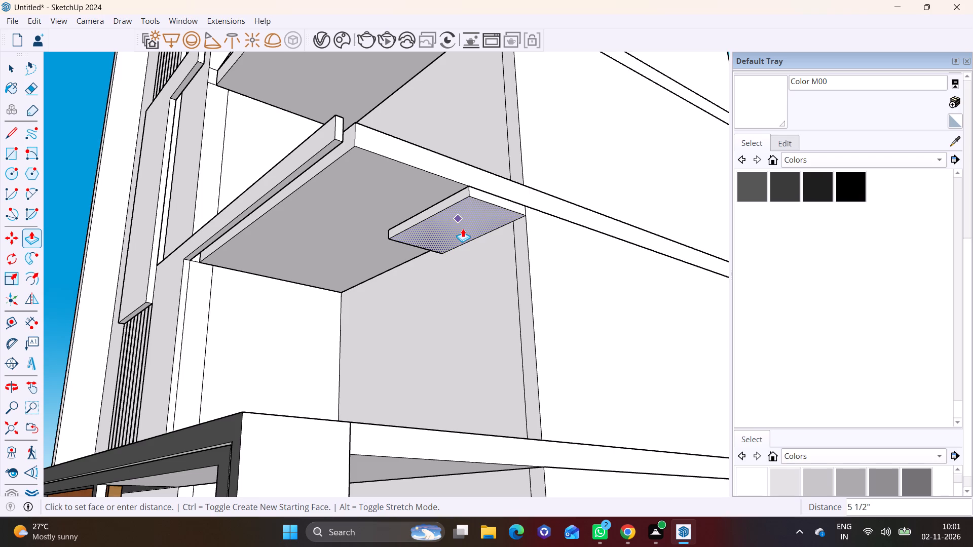
click(466, 233)
Push/pull the block's front face forward beneath the slab until it is flush with the outer face of the front band.
middle_drag(353, 223, 620, 207)
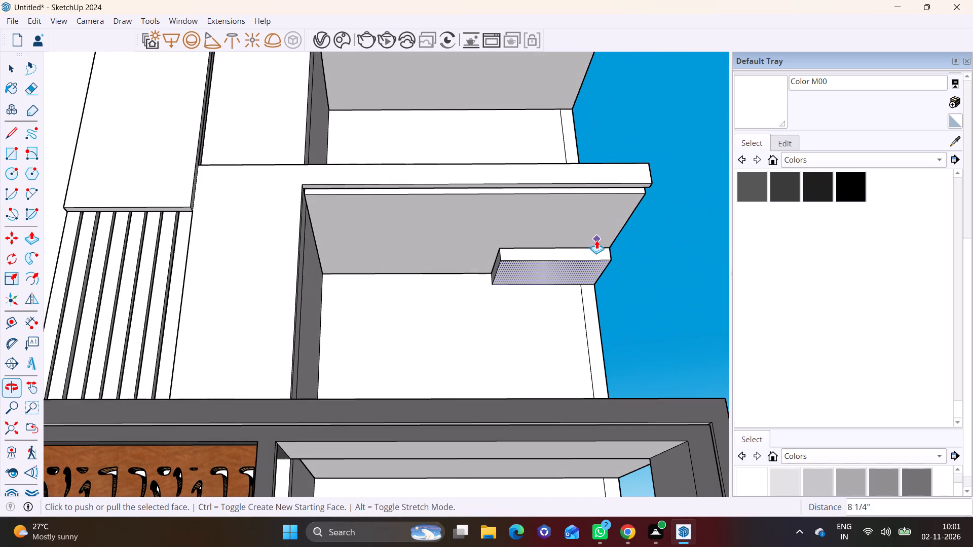
key(space)
click(555, 255)
click(34, 238)
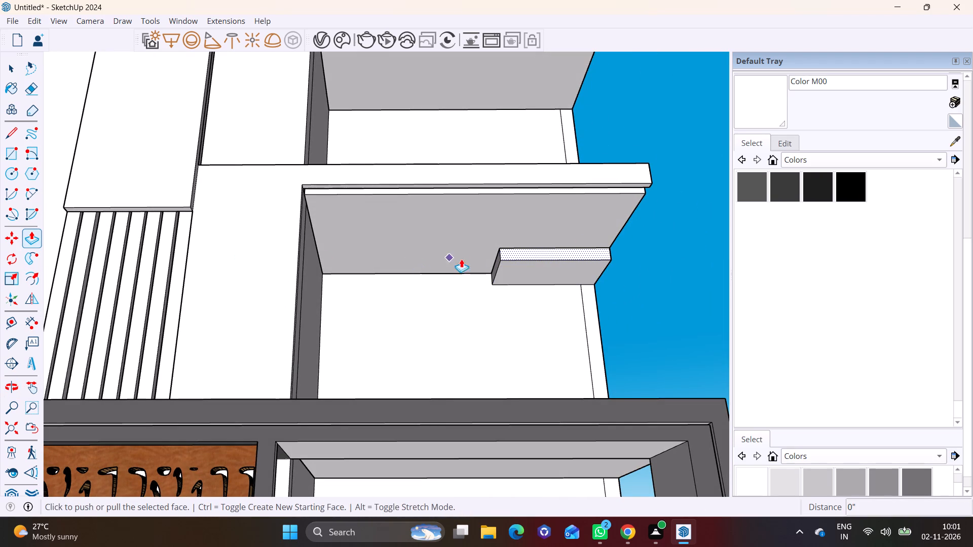
click(537, 256)
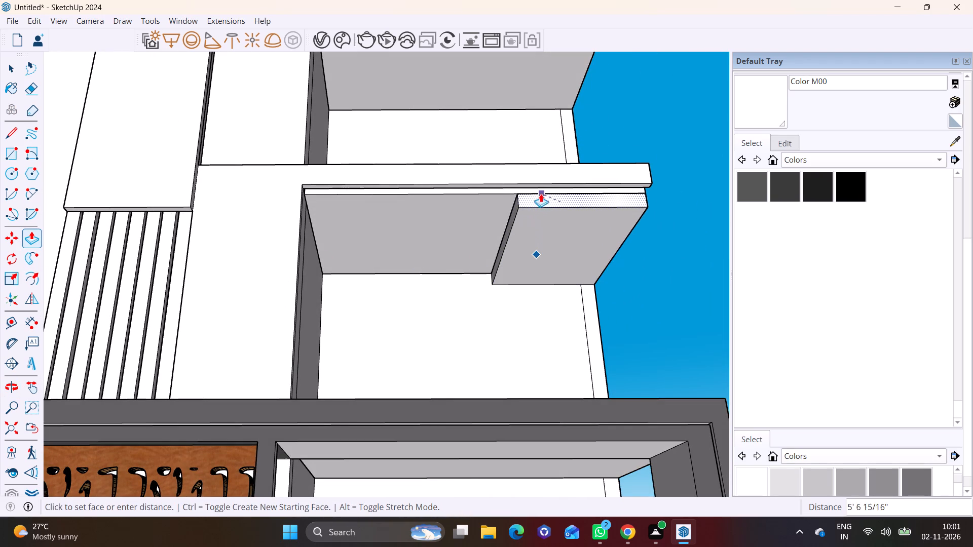
click(509, 194)
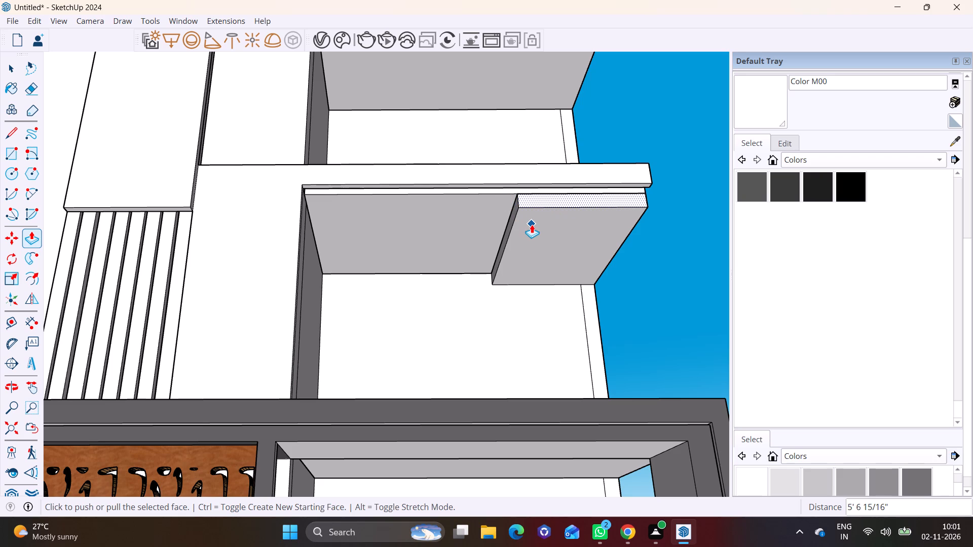
click(545, 202)
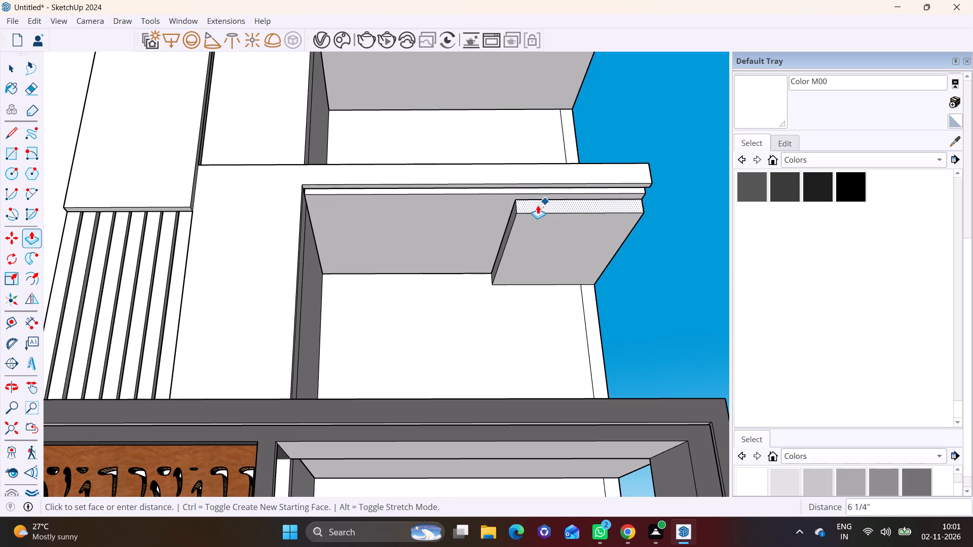
click(502, 184)
Push/pull the block's inner side face about 9' 4" along the slab's underside to the wall at the inner end.
middle_drag(555, 215, 638, 229)
key(space)
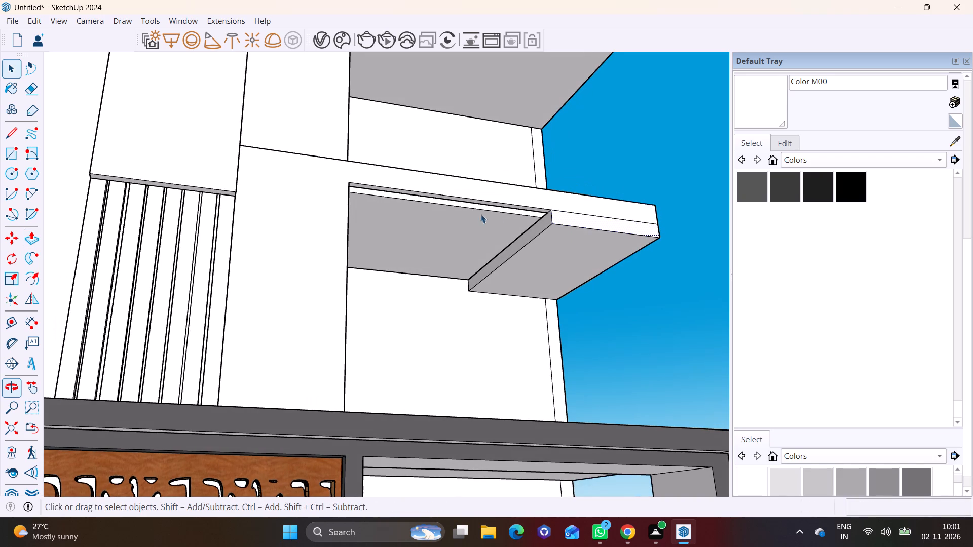
click(532, 237)
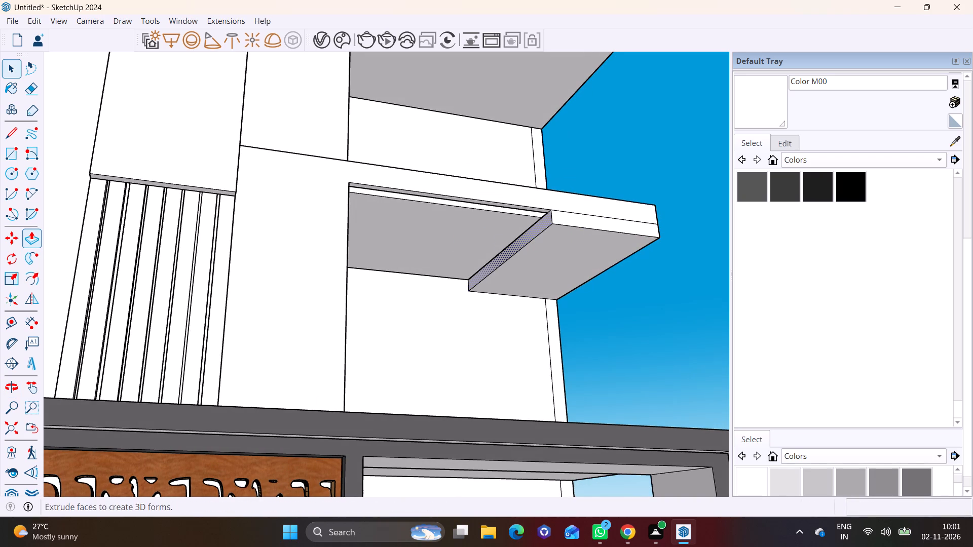
click(39, 236)
click(542, 229)
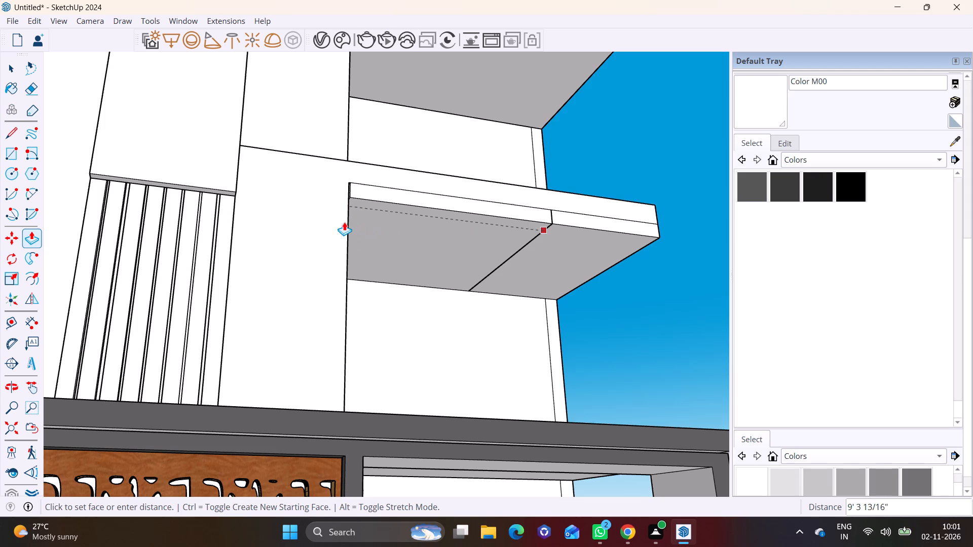
click(344, 221)
Erase the leftover seam lines across the underside and front face of the thickened balcony slab.
middle_drag(439, 253, 286, 265)
key(space)
scroll(454, 241, up, 3)
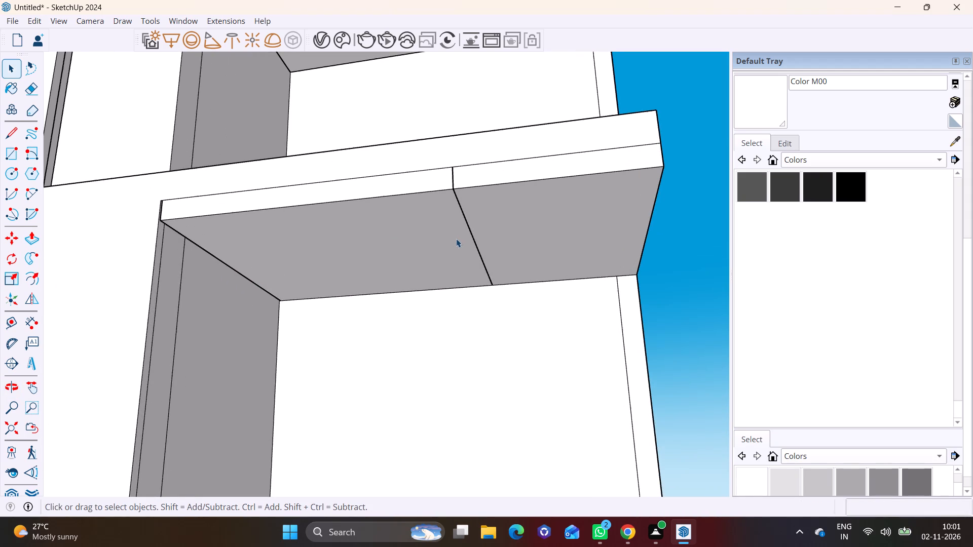
click(465, 222)
right_click(465, 222)
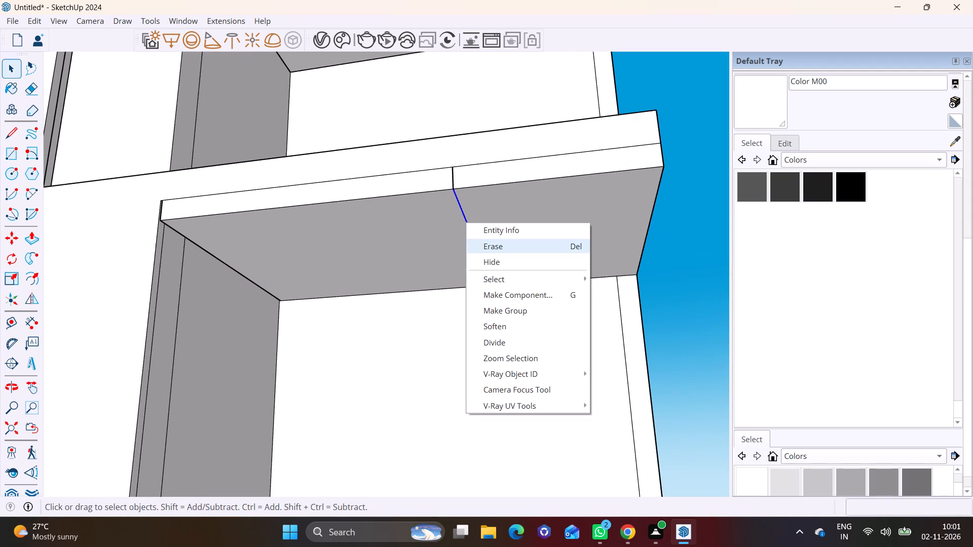
click(501, 250)
click(455, 175)
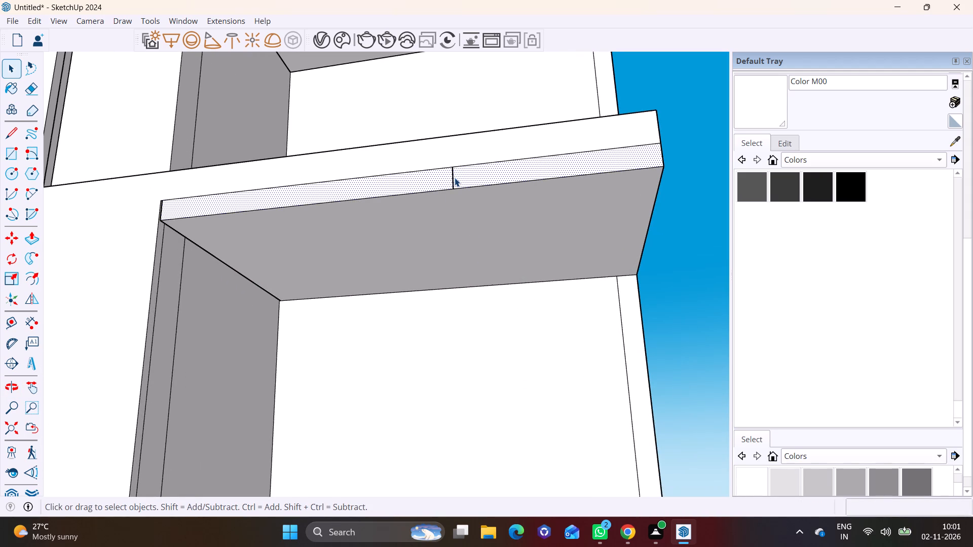
click(454, 179)
right_click(454, 179)
click(483, 204)
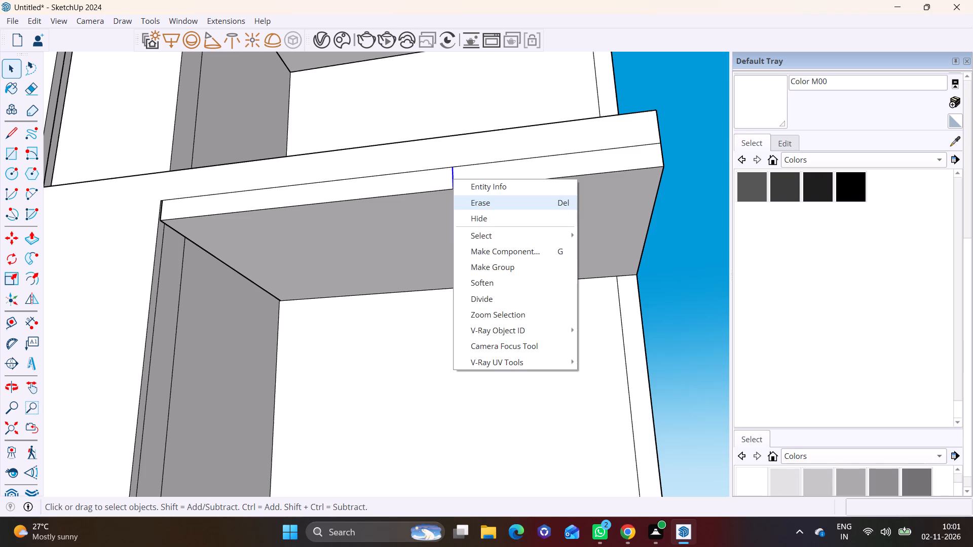
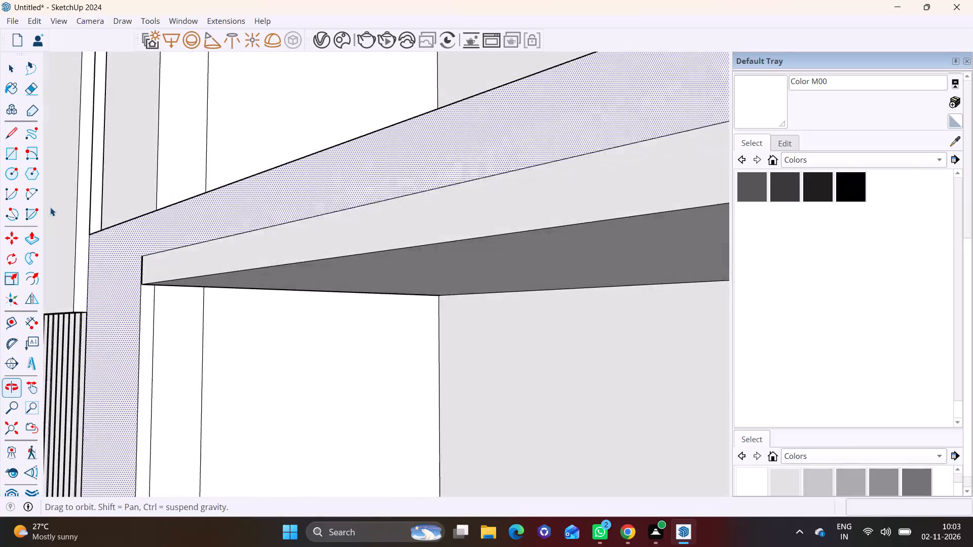
Push/pull the block's narrow inner end face about 11/16" to close the sliver gap against the wall panel edge.
middle_drag(290, 269, 279, 236)
scroll(237, 211, up, 8)
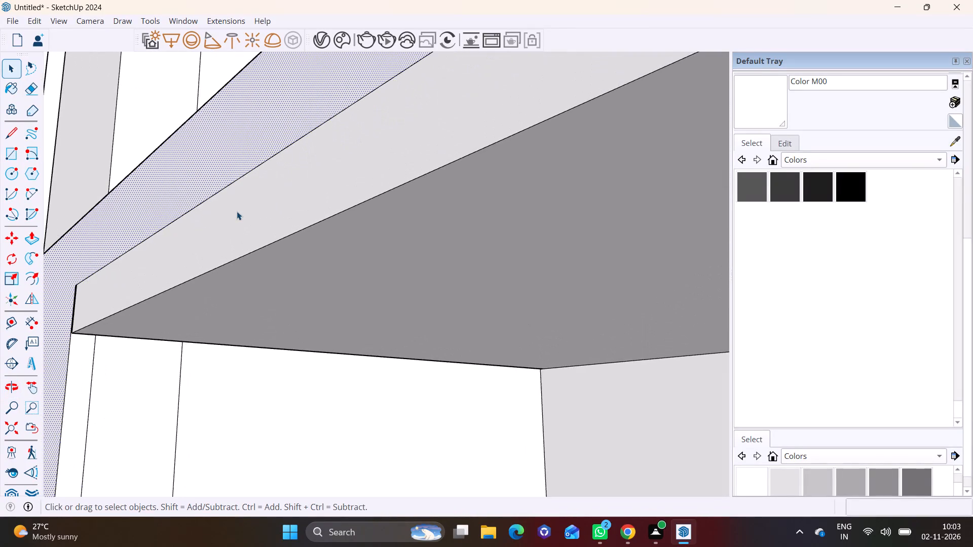
scroll(204, 216, up, 1)
middle_drag(167, 241, 425, 299)
scroll(420, 298, down, 1)
middle_drag(166, 346, 166, 346)
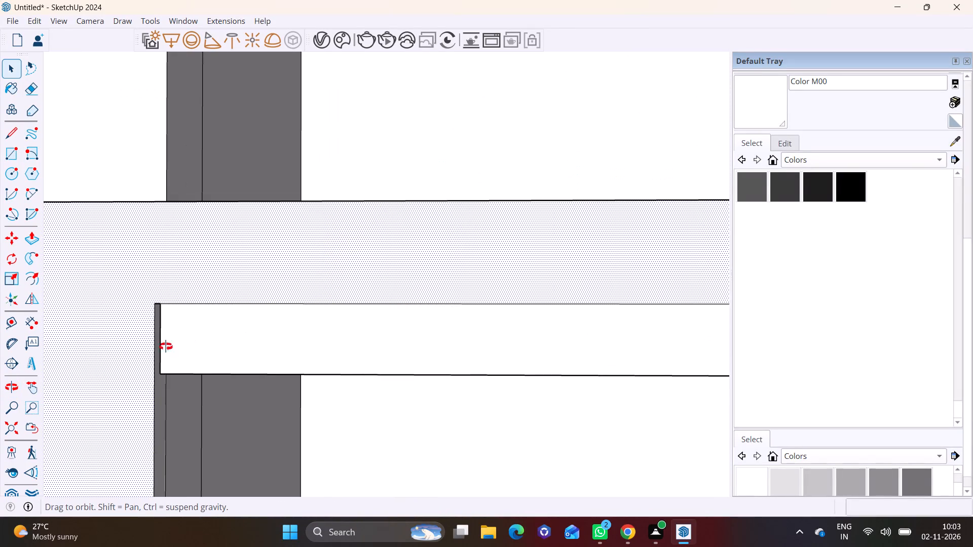
middle_drag(166, 346, 272, 349)
scroll(136, 351, up, 6)
key(space)
click(183, 328)
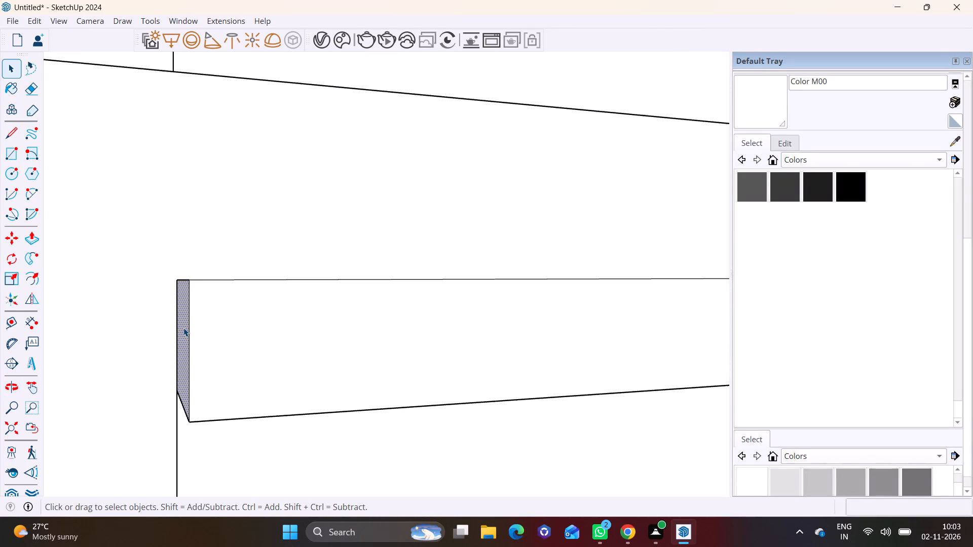
click(25, 227)
click(29, 241)
click(190, 316)
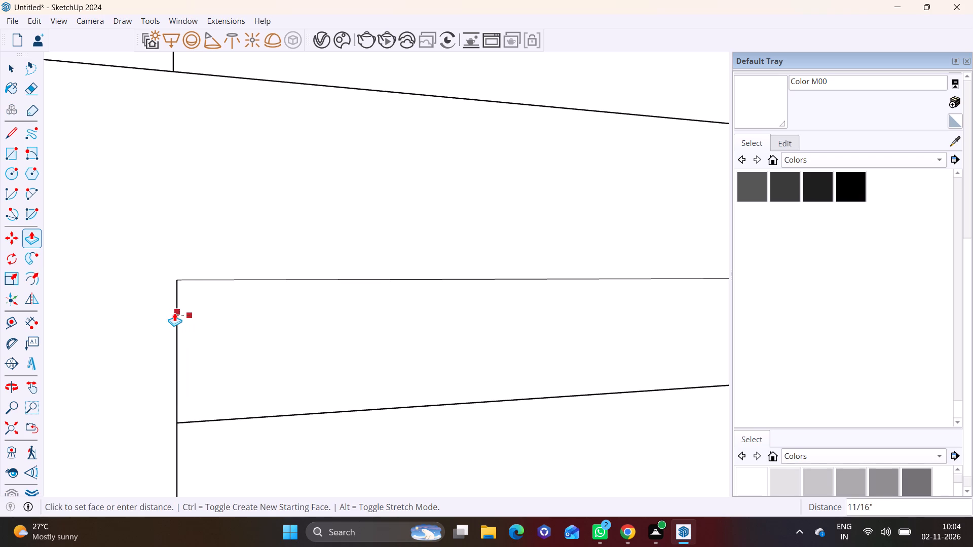
click(174, 312)
key(space)
scroll(241, 352, down, 19)
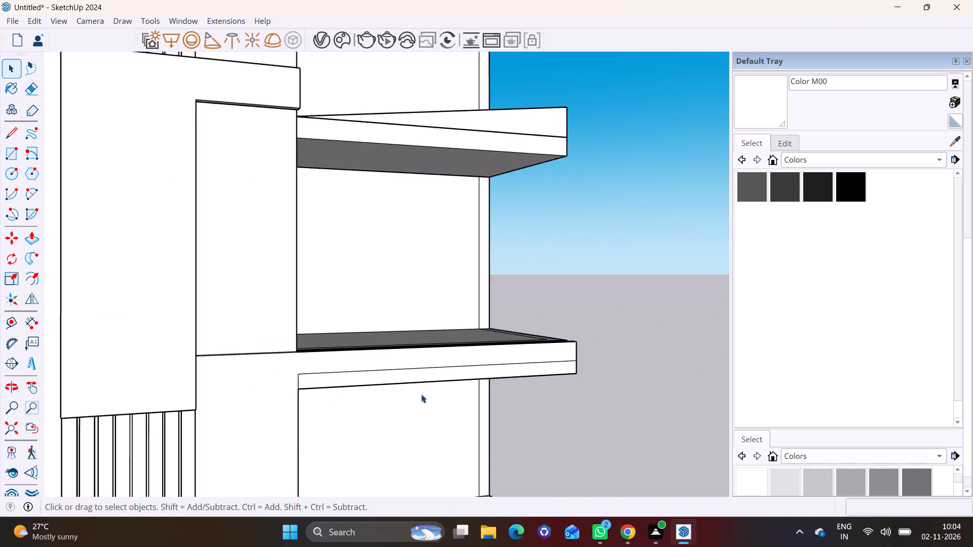
click(589, 333)
Push/pull the front face of the lower strip beneath the balcony band outward about 2 1/8".
middle_drag(533, 372, 419, 360)
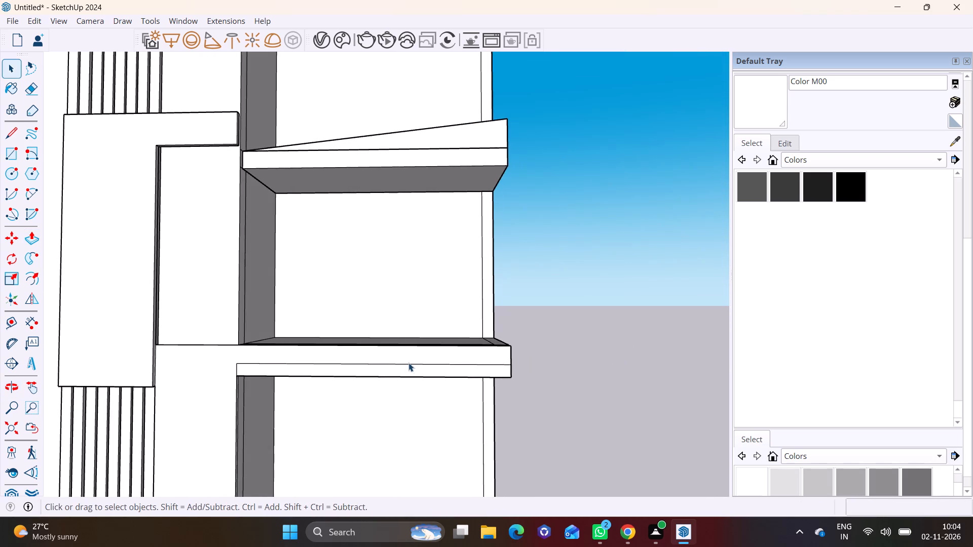
scroll(413, 364, up, 4)
scroll(422, 368, down, 7)
middle_drag(420, 357, 382, 343)
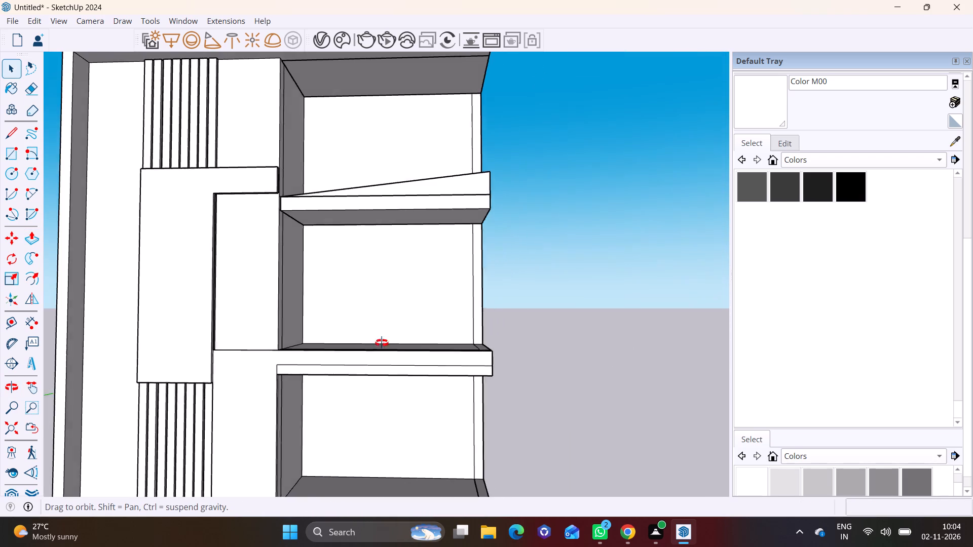
middle_drag(382, 343, 311, 385)
scroll(382, 379, up, 7)
middle_drag(401, 357, 381, 215)
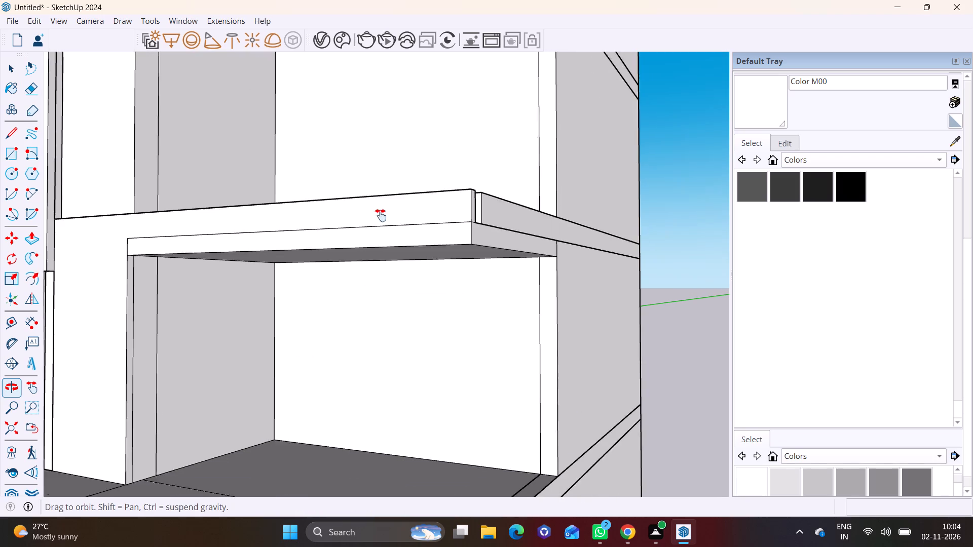
middle_drag(381, 215, 381, 215)
scroll(467, 187, up, 6)
middle_drag(464, 238, 419, 316)
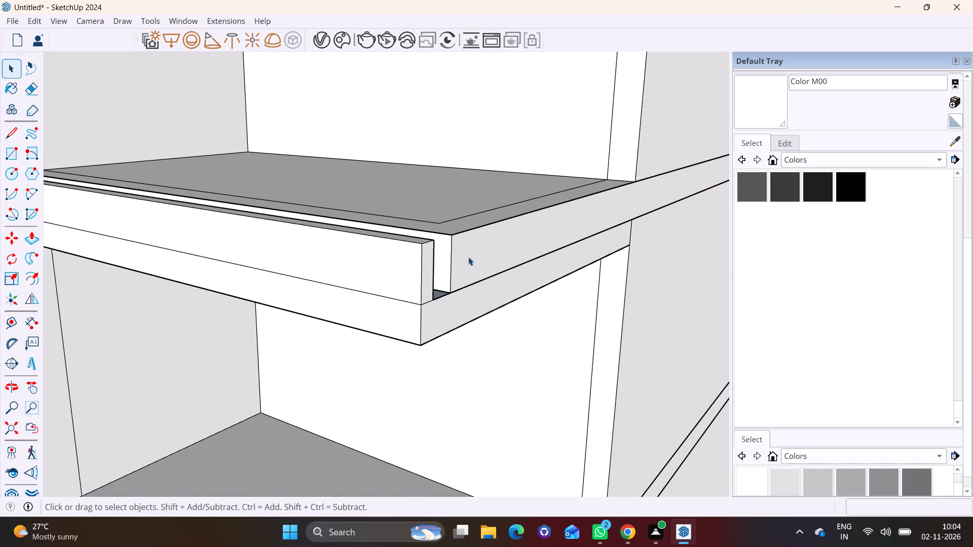
scroll(305, 289, down, 2)
shift+middle_drag(312, 281, 409, 325)
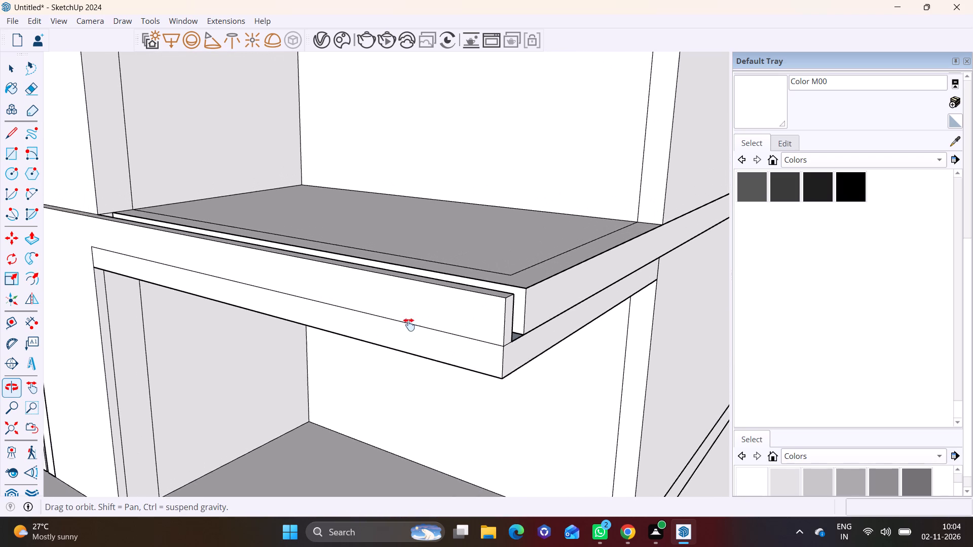
shift+middle_drag(409, 325, 409, 327)
click(391, 300)
click(343, 332)
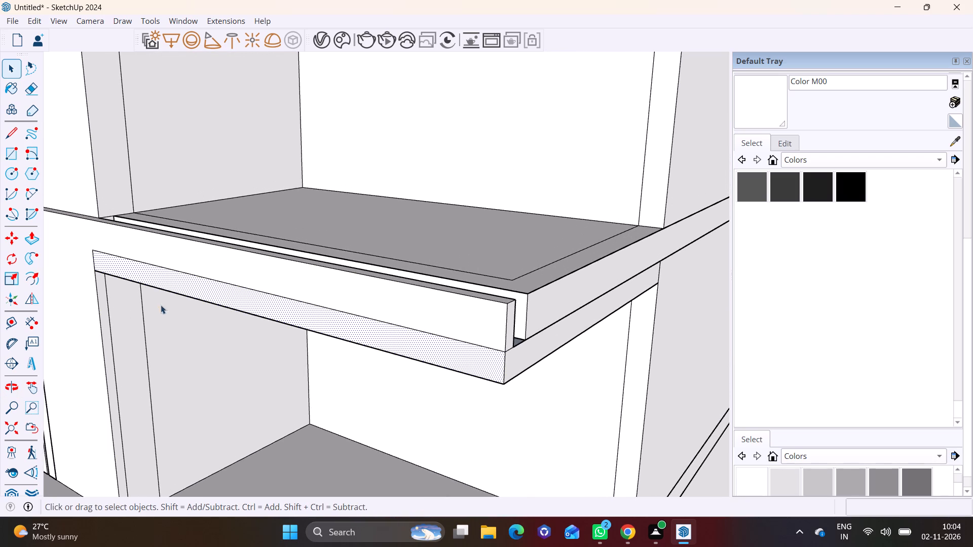
click(38, 238)
click(272, 301)
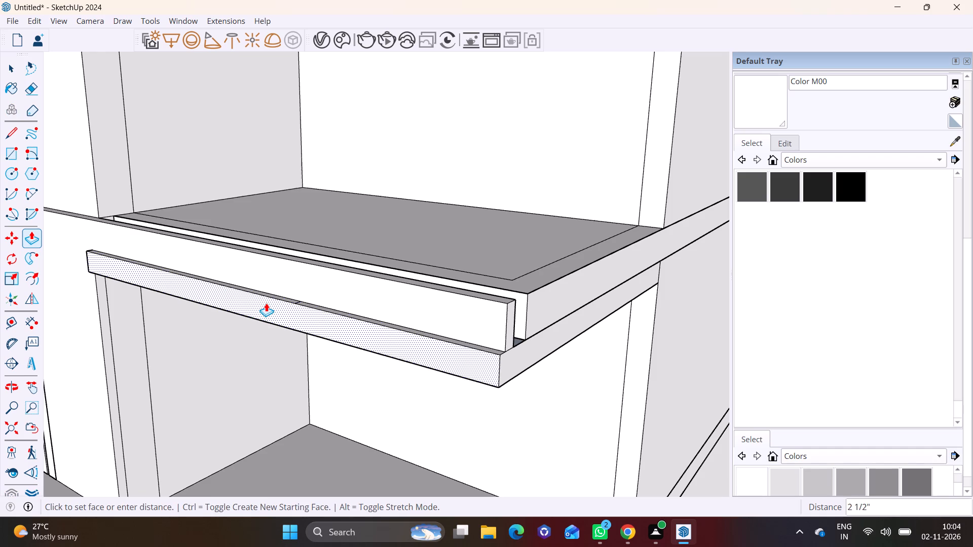
click(267, 303)
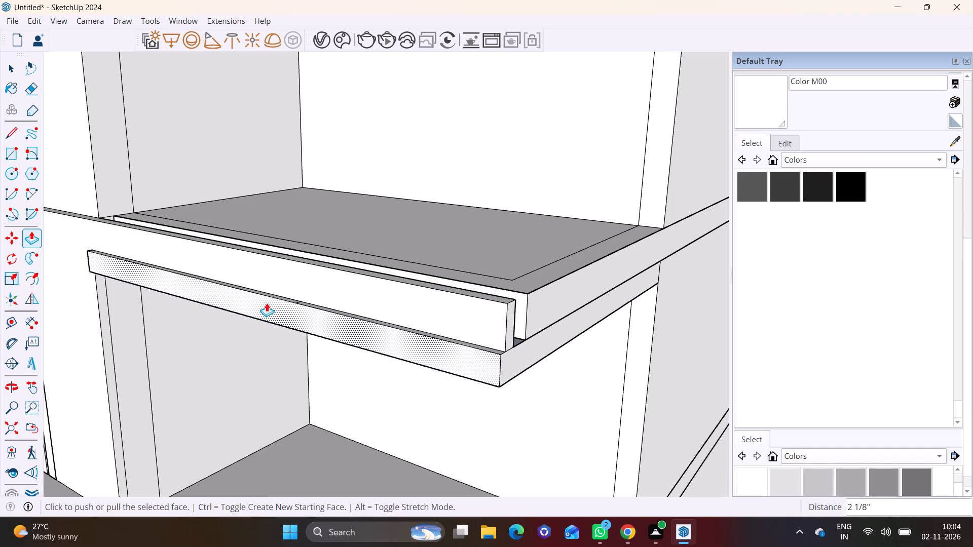
key(space)
Draw a small rectangle, about 6" by 11", on the balcony slab's underside near its outer front corner.
scroll(272, 335, down, 3)
middle_drag(276, 337, 411, 243)
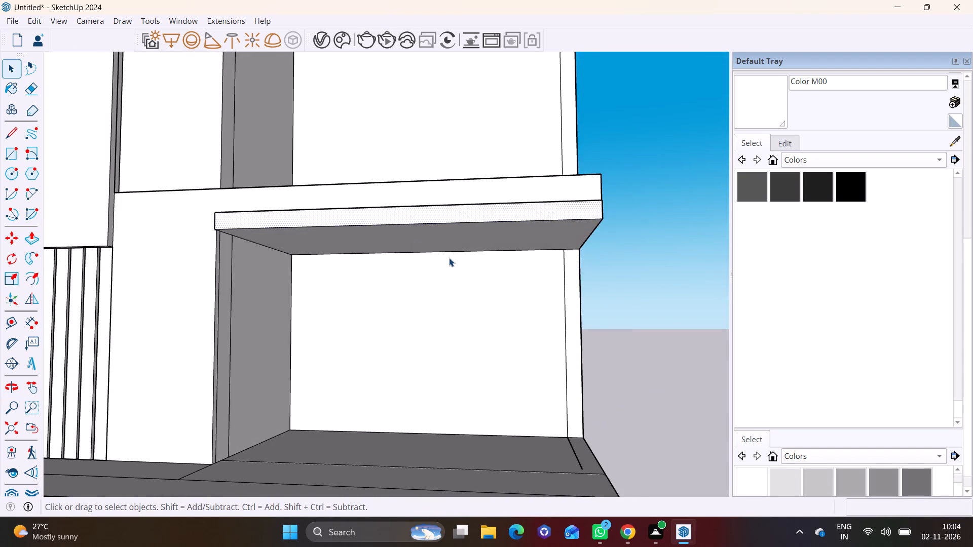
scroll(454, 258, up, 3)
middle_drag(491, 279, 483, 216)
scroll(487, 216, down, 1)
shift+middle_drag(487, 216, 431, 322)
click(6, 155)
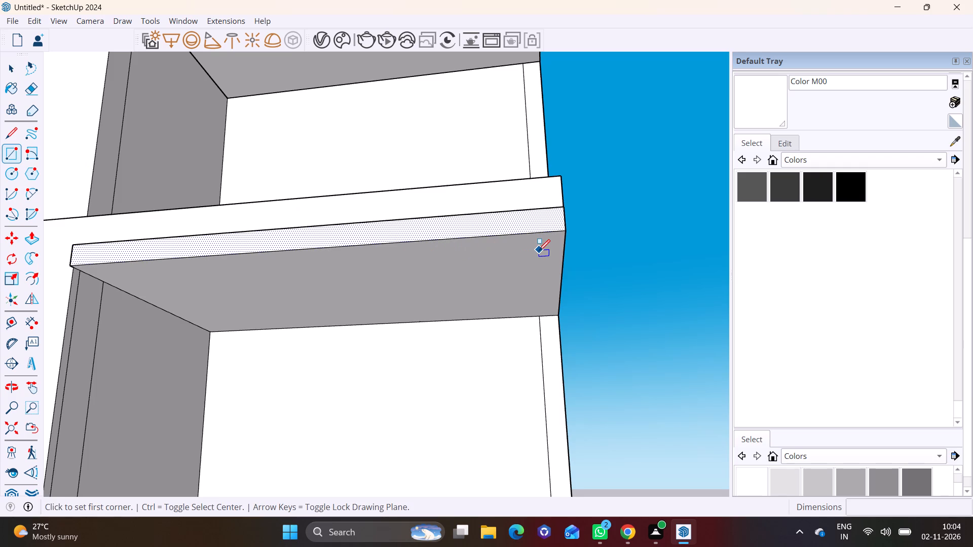
scroll(539, 251, up, 2)
middle_drag(540, 251, 545, 200)
scroll(535, 217, up, 3)
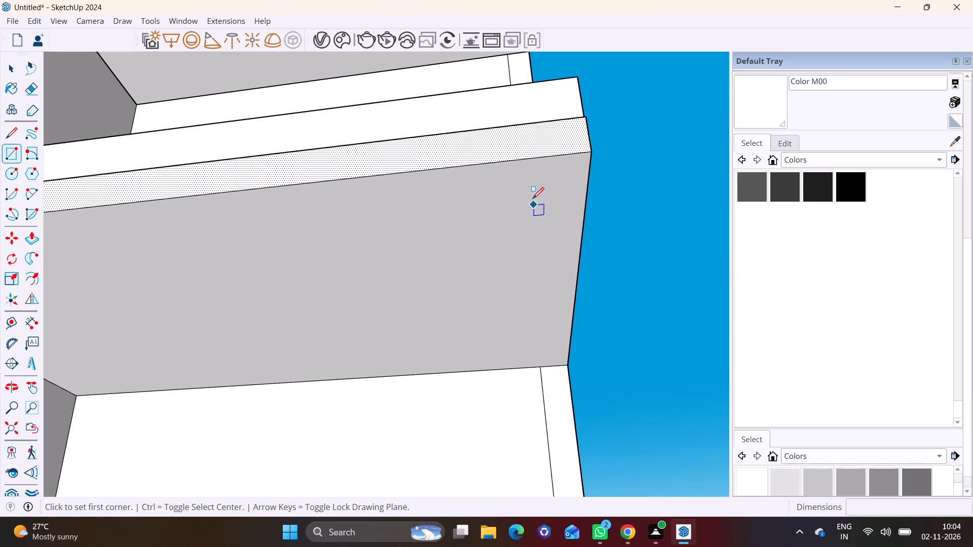
click(534, 191)
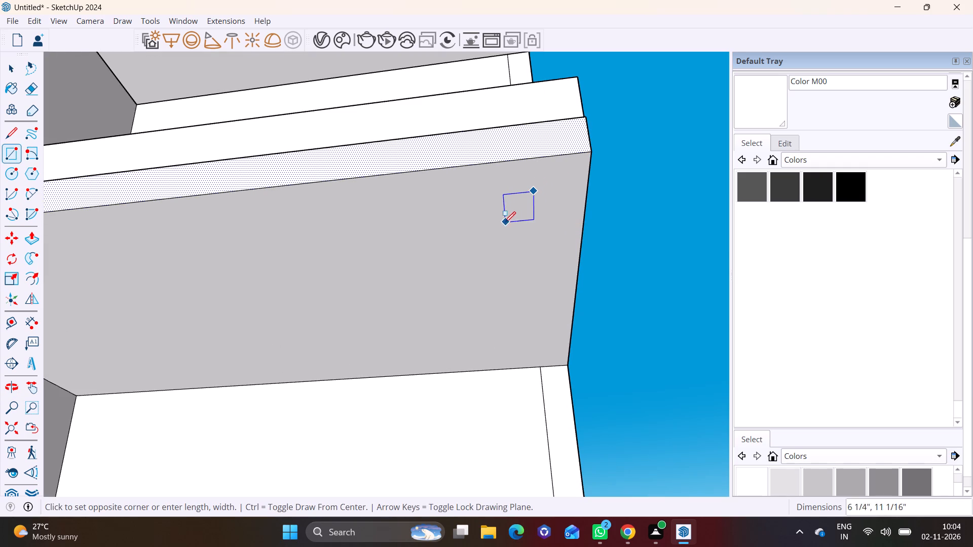
click(508, 217)
key(space)
Push/pull the small rectangle down about 10' 1" to the floor below to form a corner column.
click(523, 207)
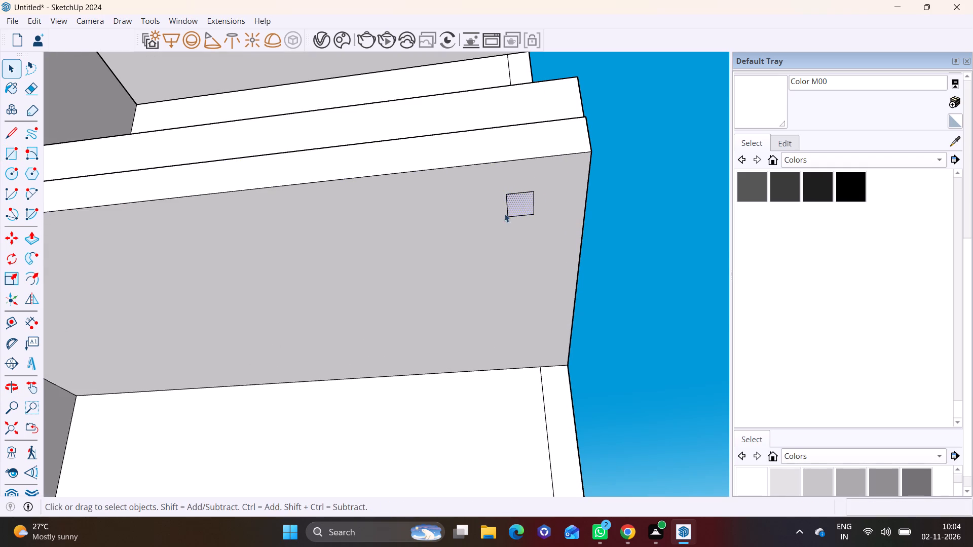
click(34, 236)
click(512, 201)
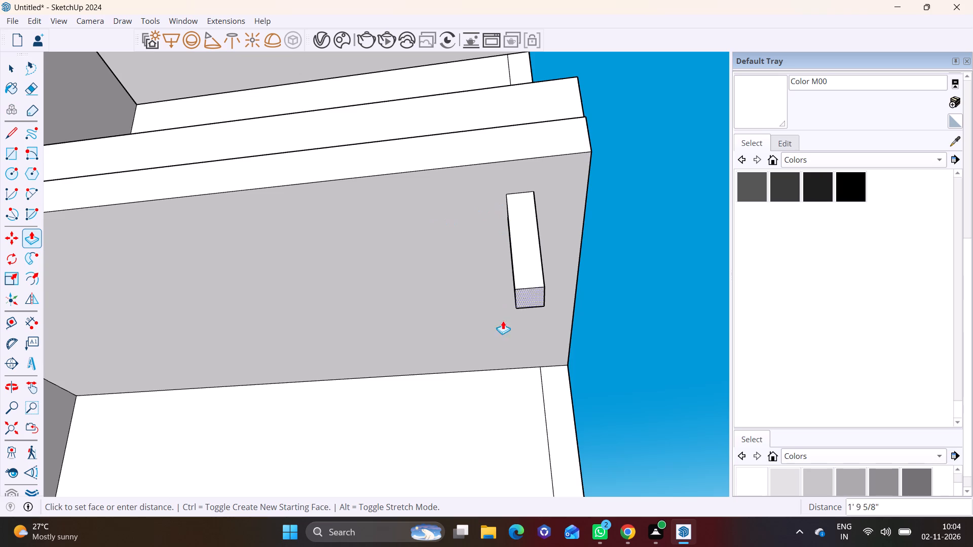
scroll(515, 352, down, 15)
shift+middle_drag(522, 388, 563, 228)
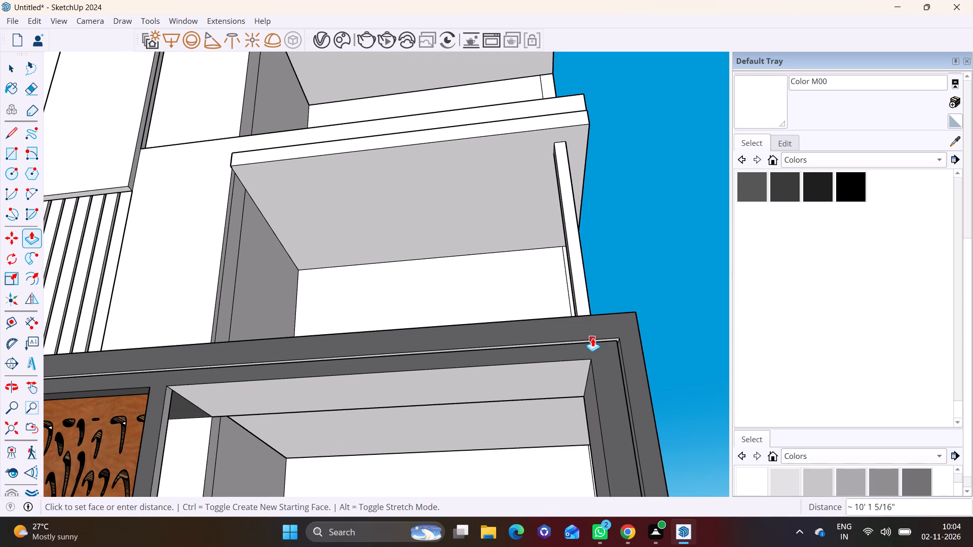
click(592, 338)
key(space)
click(651, 290)
Examine how the new column meets the floor and the slab underside, and its position in the facade.
middle_drag(611, 278, 594, 432)
shift+middle_drag(584, 434, 580, 310)
shift+scroll(580, 426, down, 1)
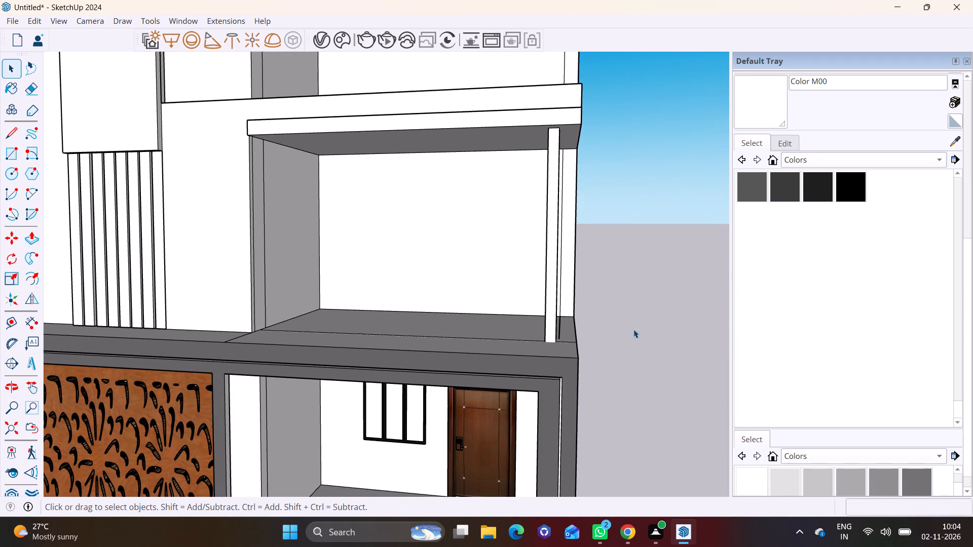
scroll(544, 327, up, 7)
middle_drag(535, 367, 365, 406)
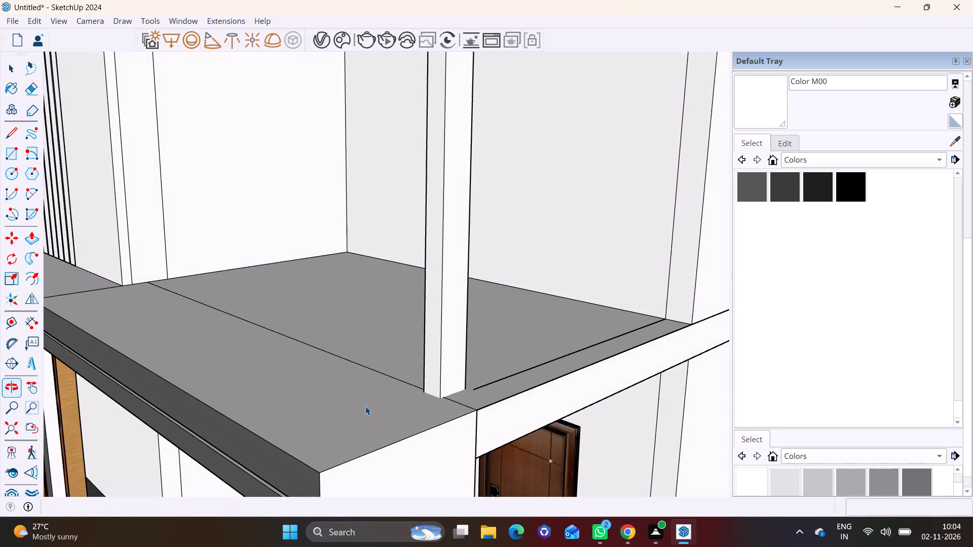
scroll(365, 406, down, 11)
middle_drag(385, 394, 525, 396)
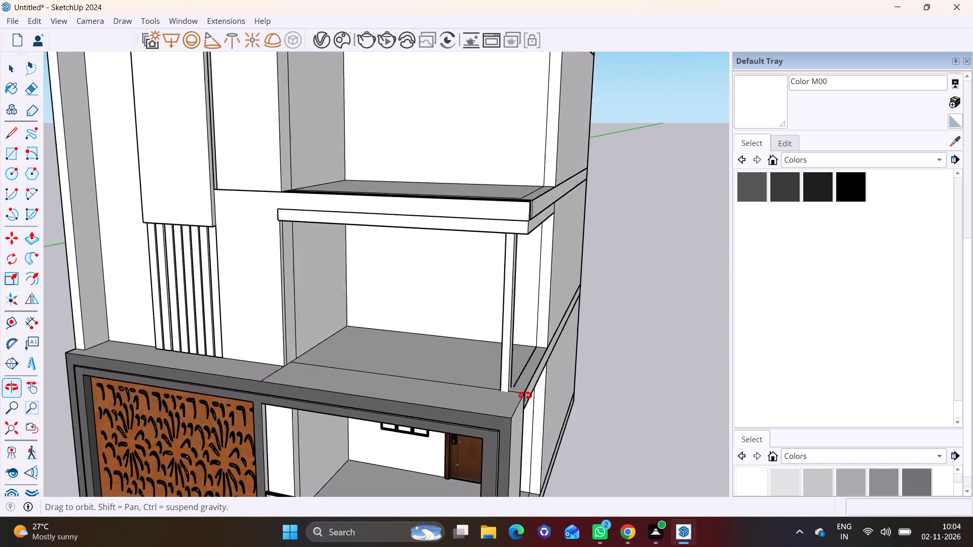
middle_drag(525, 396, 546, 393)
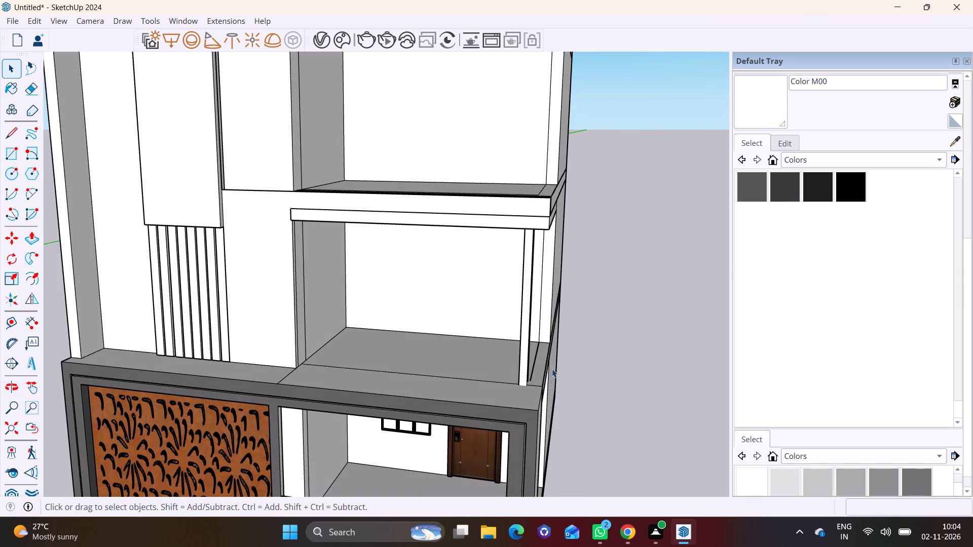
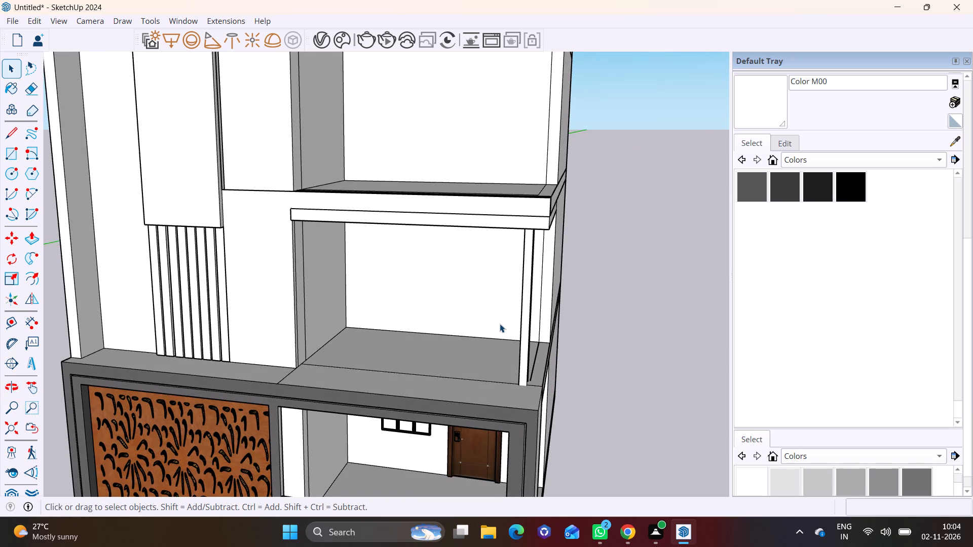
Push/pull the inner side face of the new corner column outward to make the column wider.
scroll(500, 324, up, 4)
middle_drag(530, 334, 656, 335)
scroll(529, 313, up, 6)
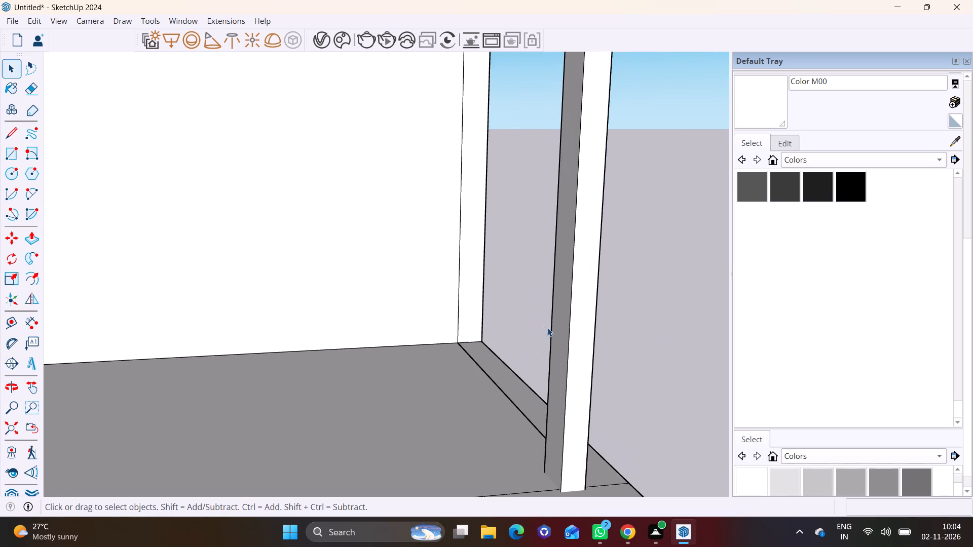
click(556, 322)
click(32, 238)
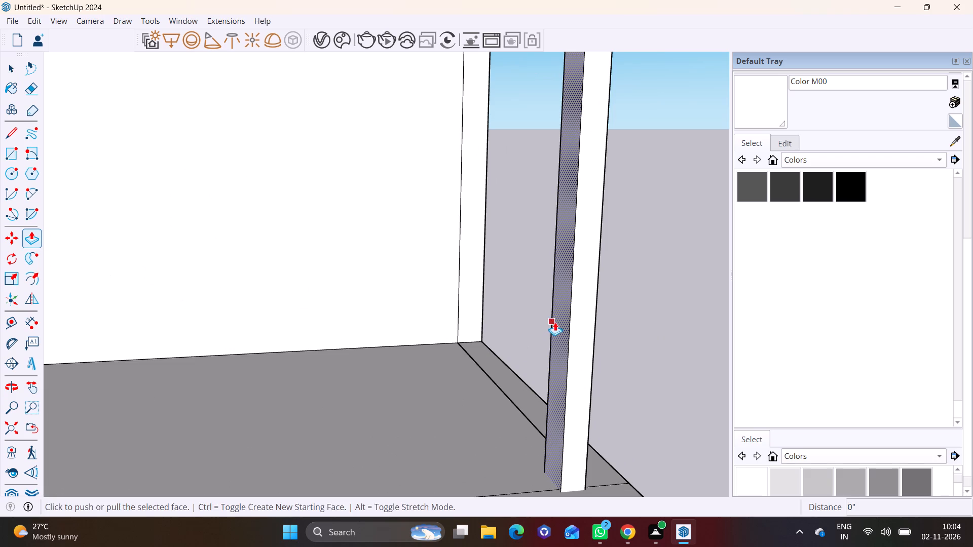
click(566, 318)
click(549, 321)
Push/pull the inner side face of the corner column again by about 1/8".
middle_drag(511, 365, 494, 370)
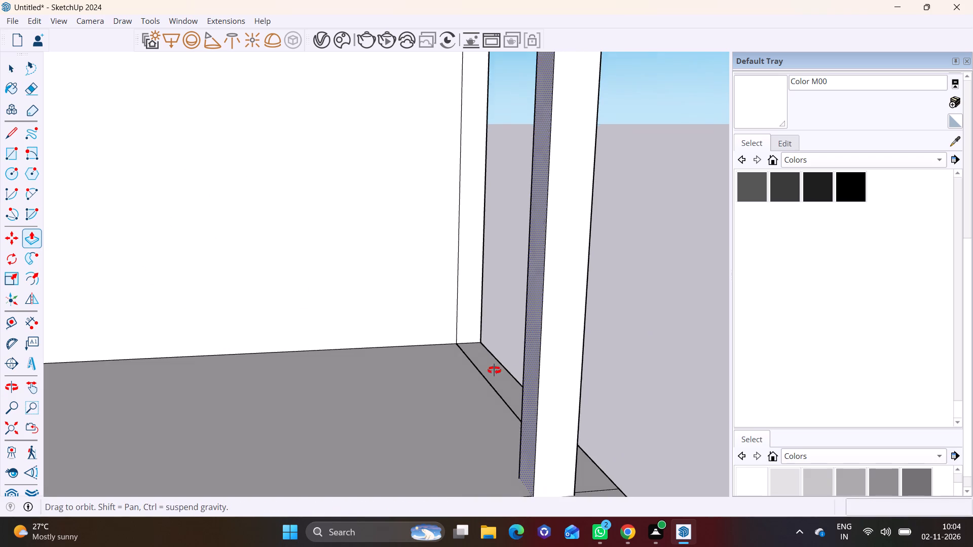
middle_drag(494, 370, 165, 389)
scroll(156, 360, down, 8)
shift+middle_drag(174, 328, 435, 314)
middle_drag(404, 326, 229, 332)
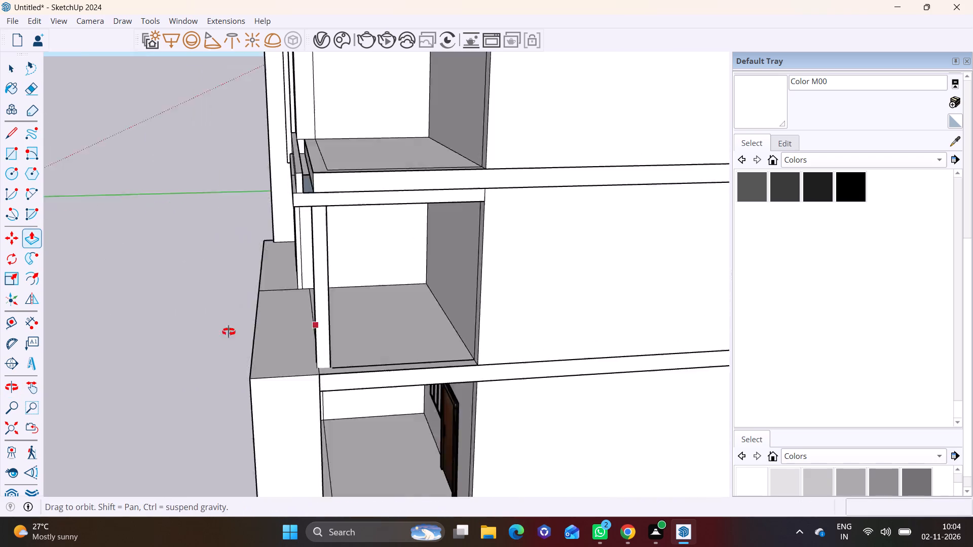
middle_drag(229, 332, 205, 323)
scroll(204, 286, up, 8)
key(space)
click(353, 288)
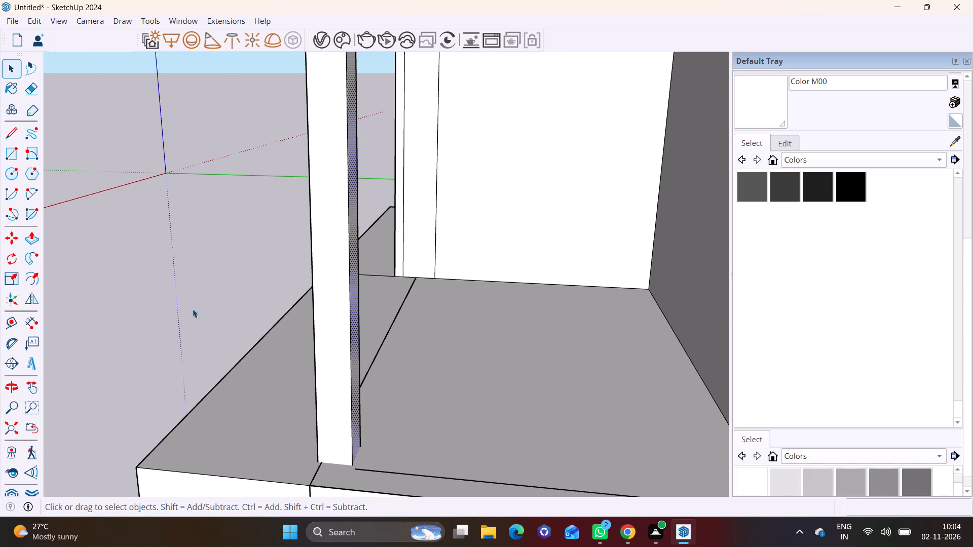
click(36, 233)
click(355, 303)
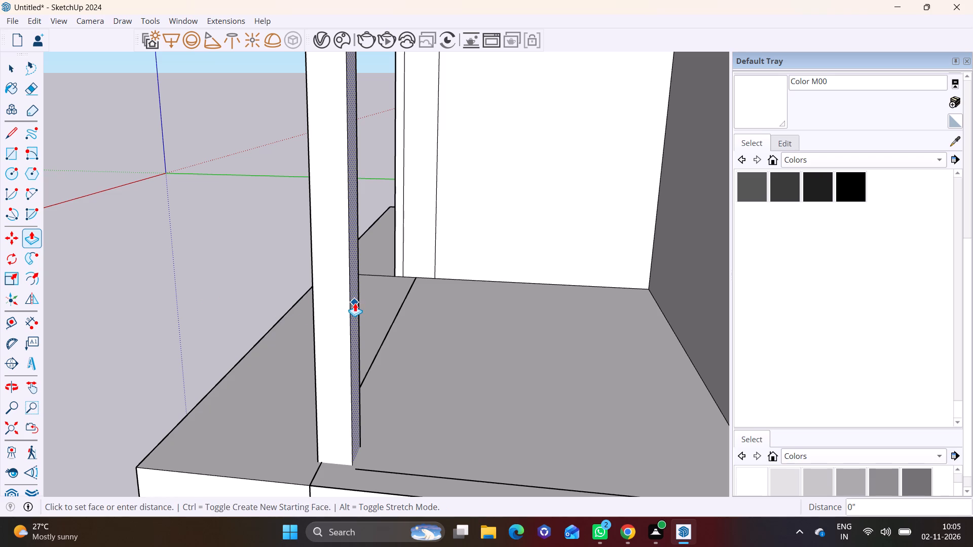
click(354, 303)
key(space)
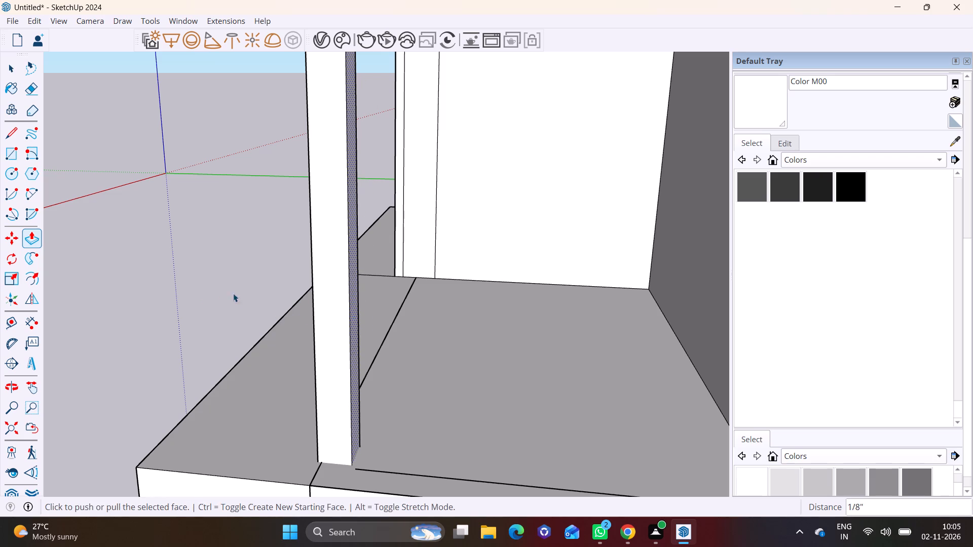
click(219, 286)
Examine the widened corner column against the whole facade and check the upper balcony area.
scroll(219, 290, down, 9)
middle_drag(236, 296, 678, 300)
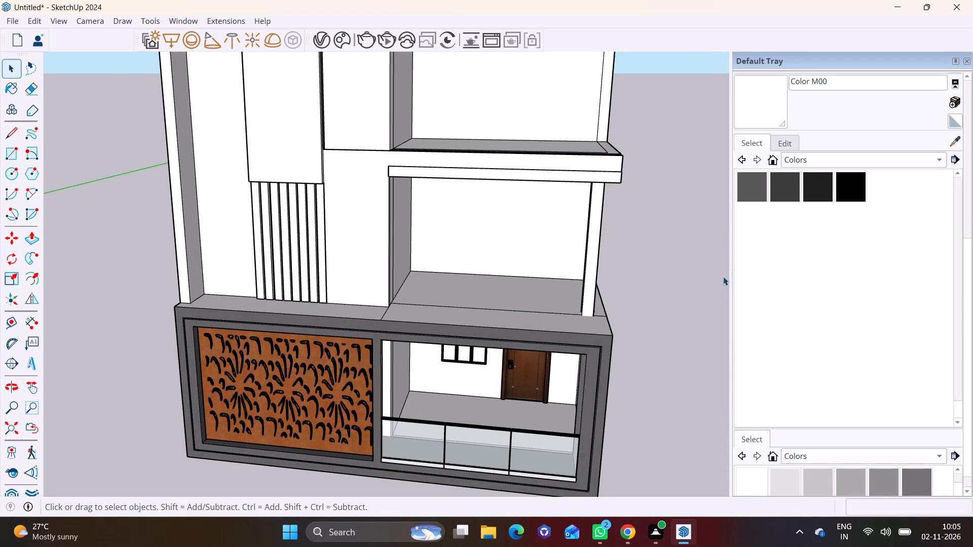
click(664, 289)
middle_drag(640, 294, 650, 229)
scroll(583, 289, down, 7)
shift+middle_drag(527, 292, 516, 331)
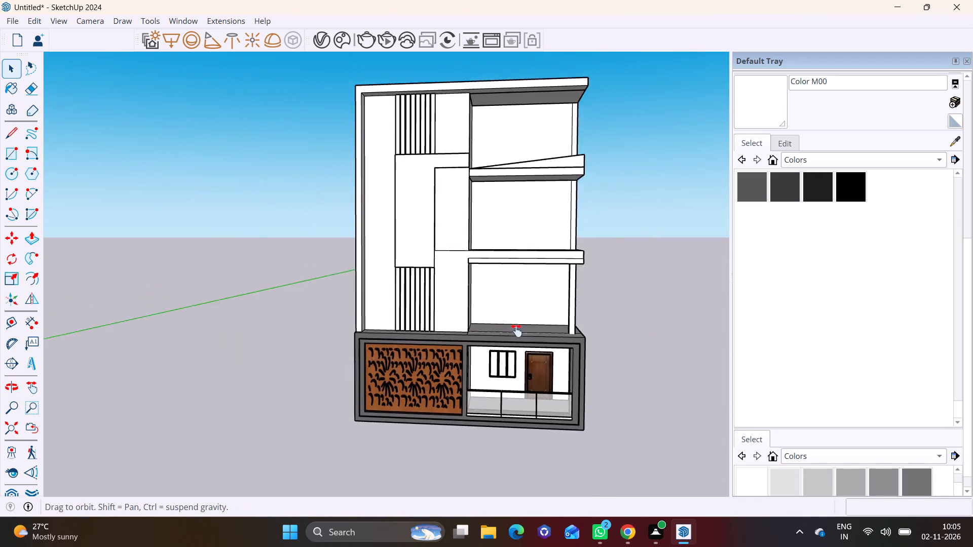
shift+middle_drag(516, 331, 506, 347)
scroll(540, 252, up, 2)
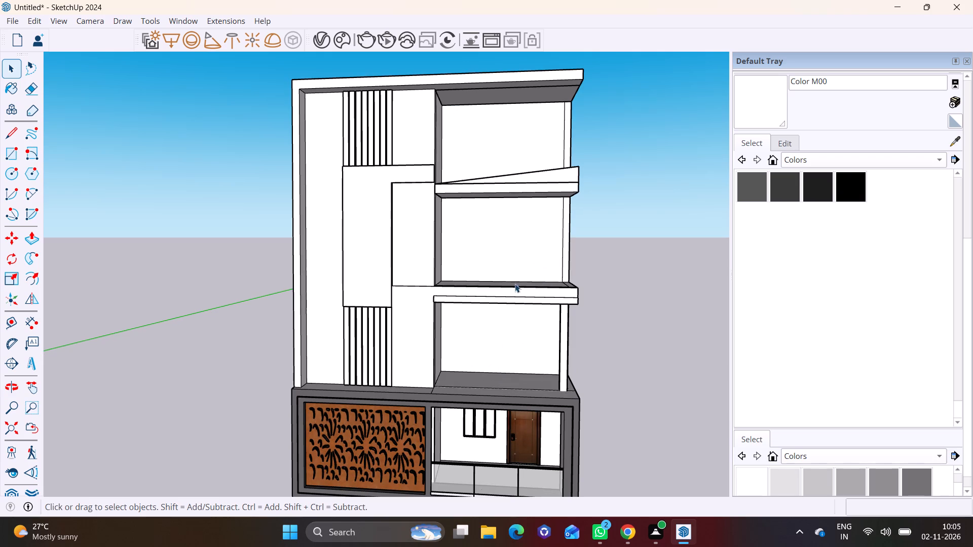
shift+middle_drag(469, 205, 464, 259)
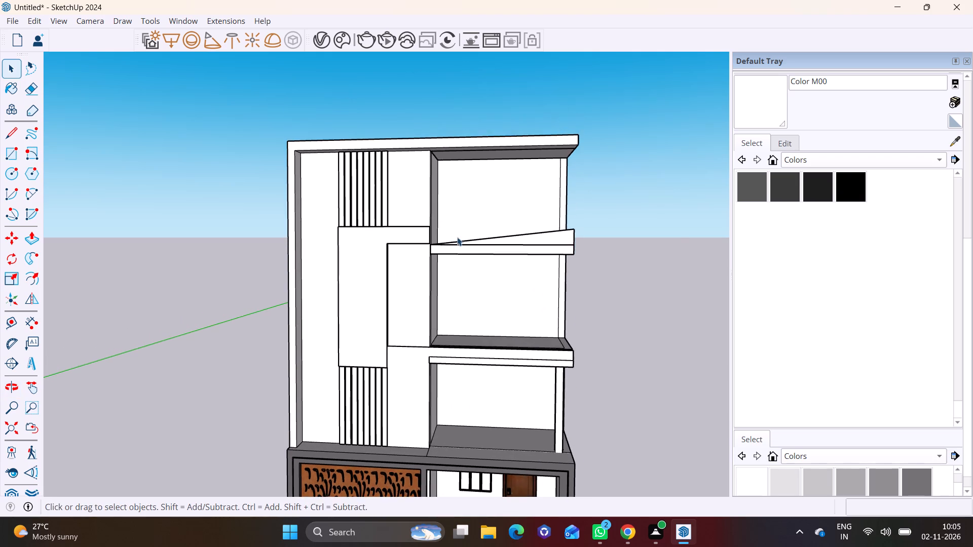
Push/pull the top face of the raised front panel upward to make its horizontal arm beside the upper balcony taller.
scroll(457, 237, up, 8)
scroll(336, 272, down, 1)
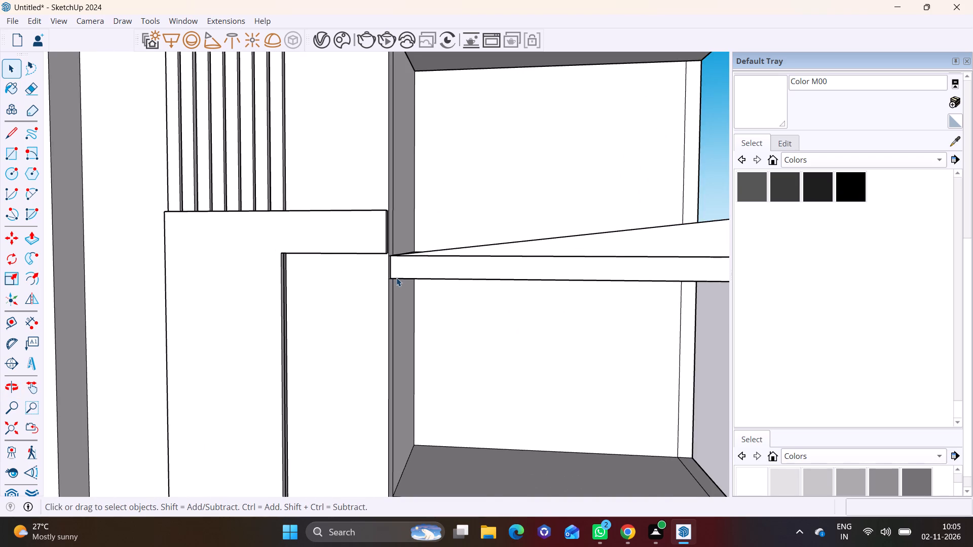
scroll(397, 278, down, 1)
shift+middle_drag(293, 269, 351, 216)
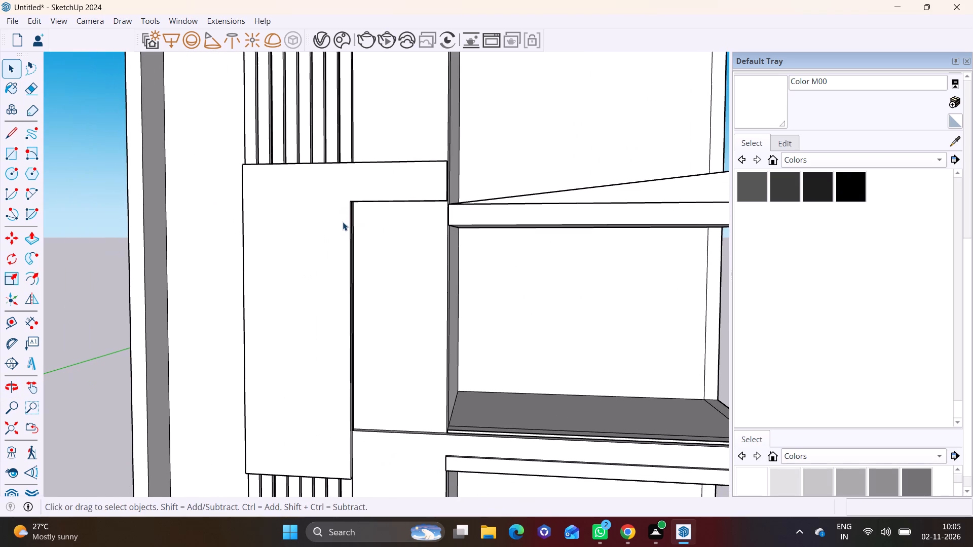
middle_drag(373, 176, 333, 298)
scroll(347, 248, up, 4)
key(space)
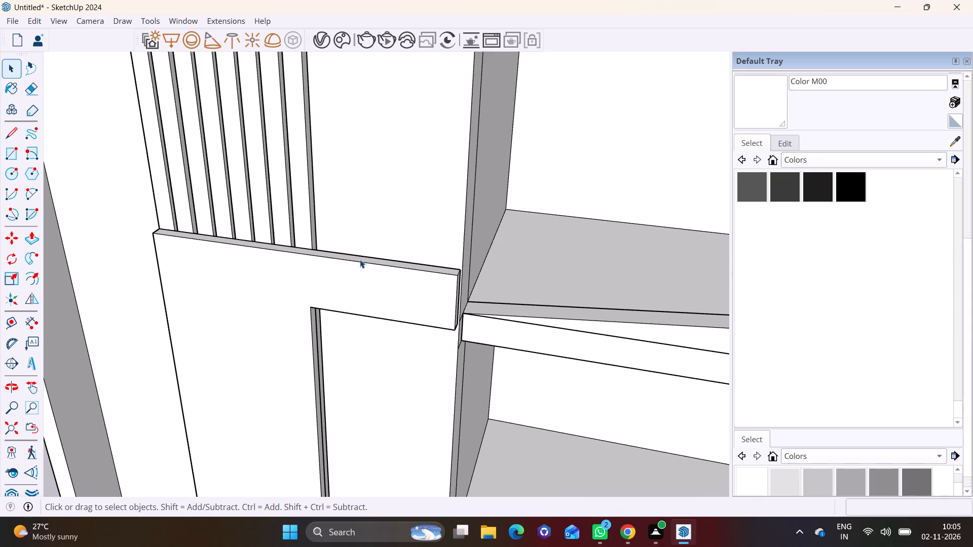
click(366, 260)
scroll(366, 260, up, 4)
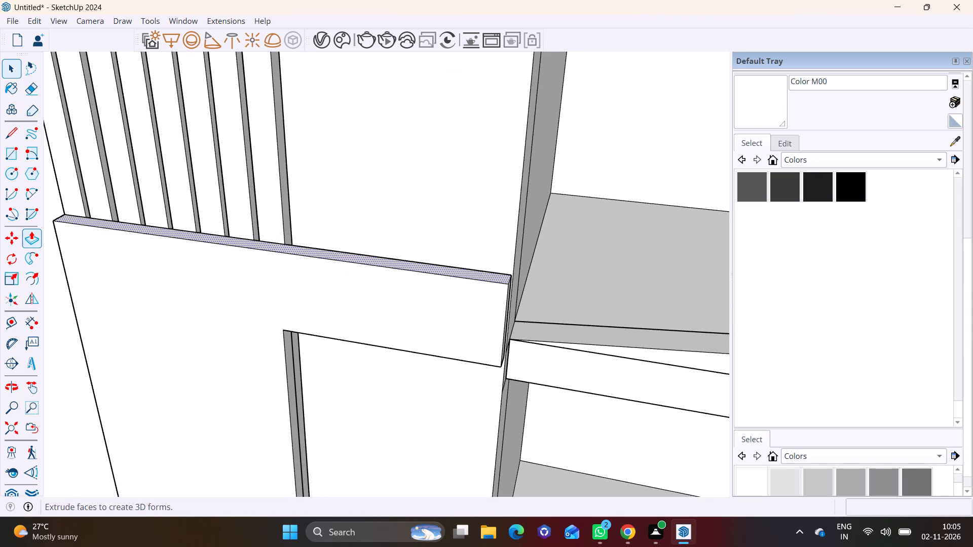
click(34, 237)
click(421, 263)
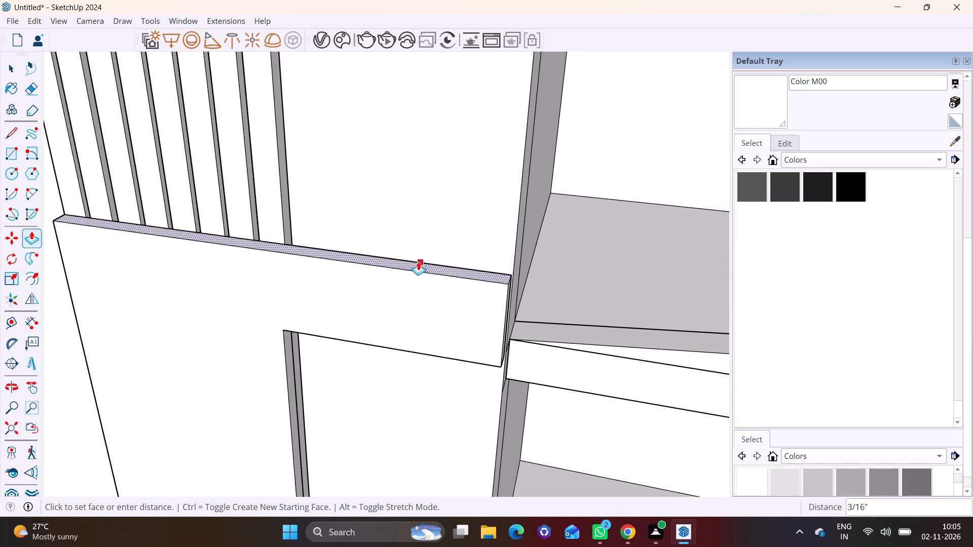
click(413, 220)
key(space)
Push/pull the top face of the raised front panel up by about a further 1' 11 5/16".
scroll(337, 341, down, 9)
middle_drag(342, 351, 413, 272)
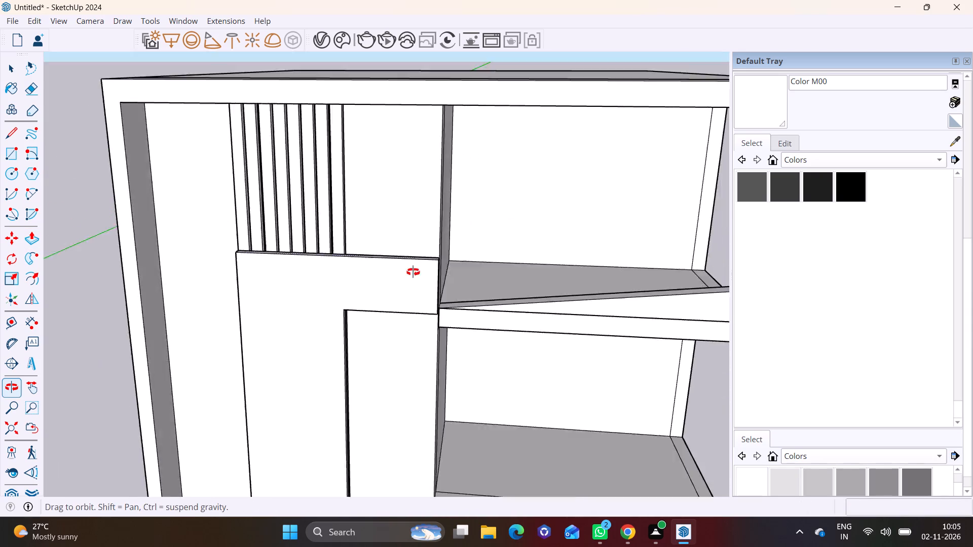
middle_drag(413, 272, 430, 250)
scroll(415, 281, down, 5)
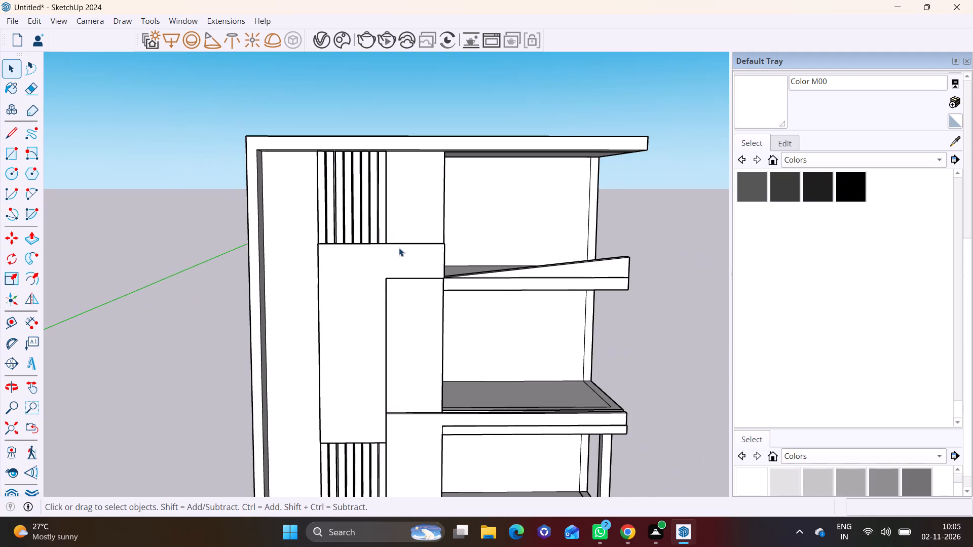
middle_drag(400, 246, 320, 376)
scroll(345, 336, up, 7)
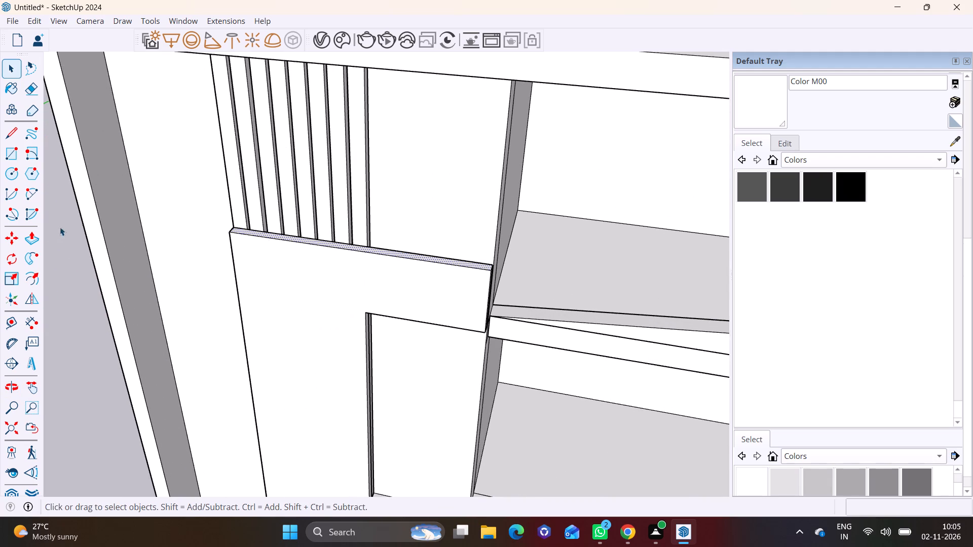
click(31, 237)
click(395, 249)
click(389, 203)
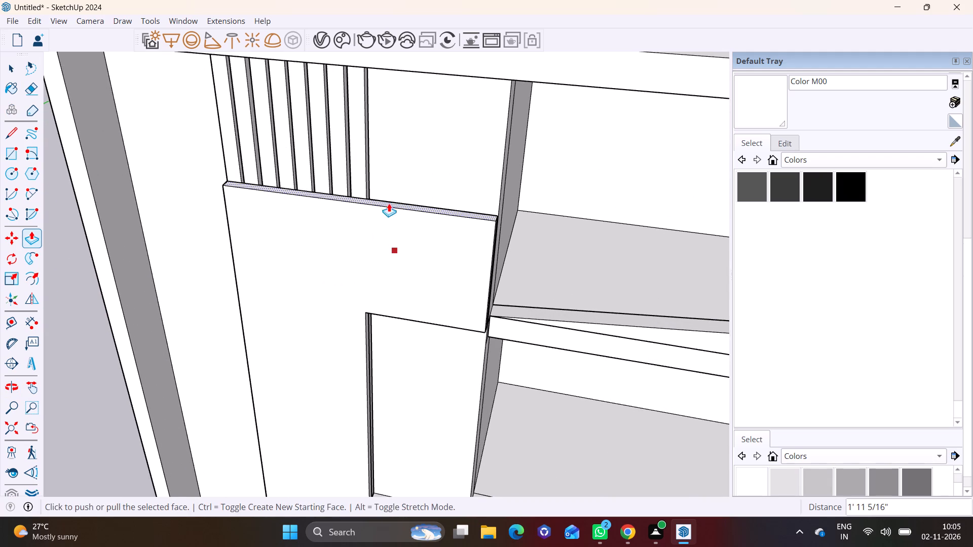
key(space)
Push/pull the end face of the panel's horizontal arm across the upper balcony front to the slab's outer end.
scroll(385, 341, down, 7)
middle_drag(411, 365, 472, 203)
scroll(502, 205, up, 7)
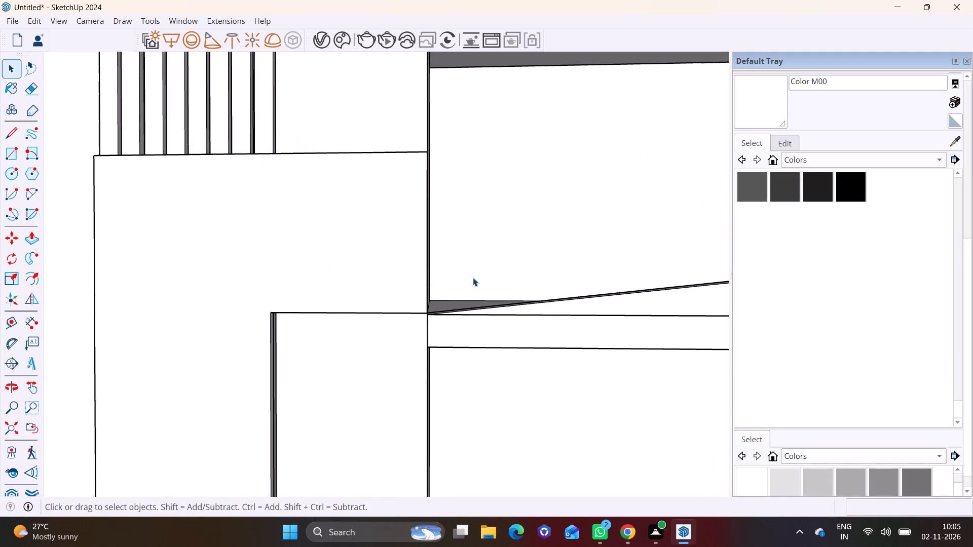
scroll(470, 278, up, 1)
shift+middle_drag(425, 267, 341, 259)
middle_drag(653, 252, 562, 279)
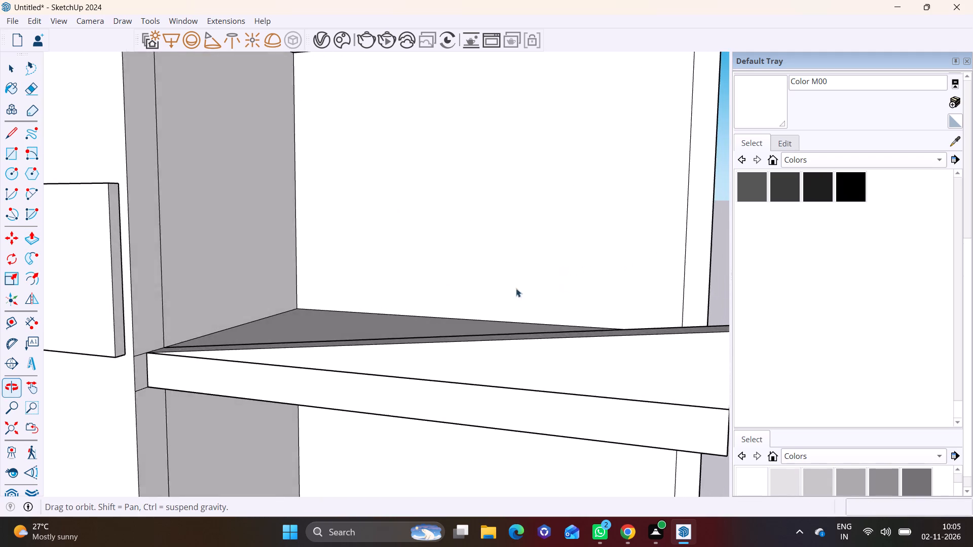
scroll(479, 291, down, 3)
click(226, 283)
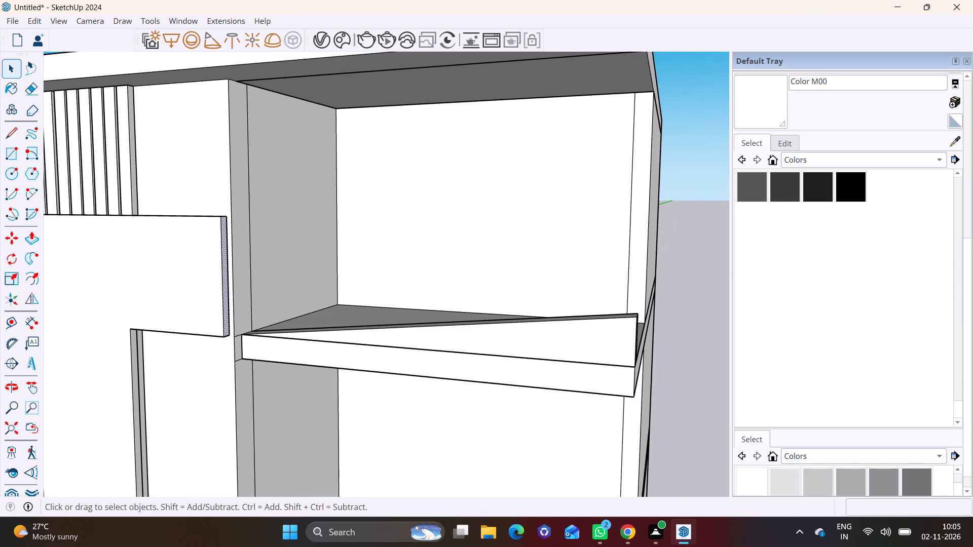
click(28, 232)
click(223, 268)
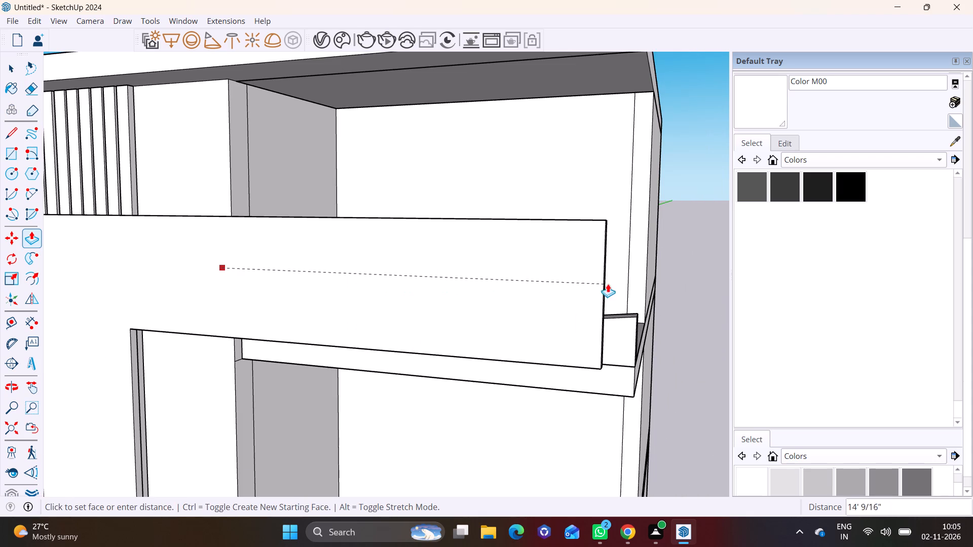
click(651, 187)
key(space)
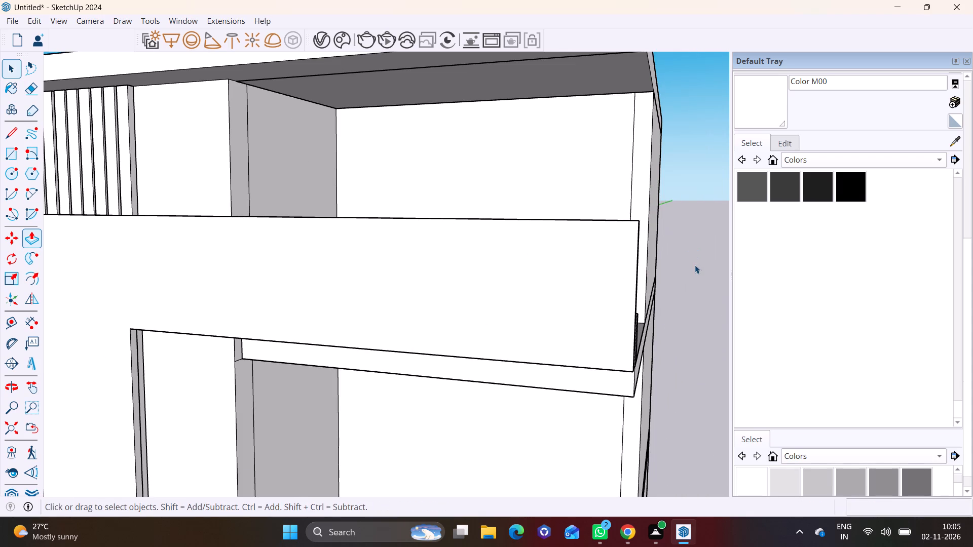
click(695, 265)
Examine the extended panel band, the balcony slabs and the corner column across the facade from several angles.
scroll(504, 361, down, 7)
middle_drag(616, 360, 660, 268)
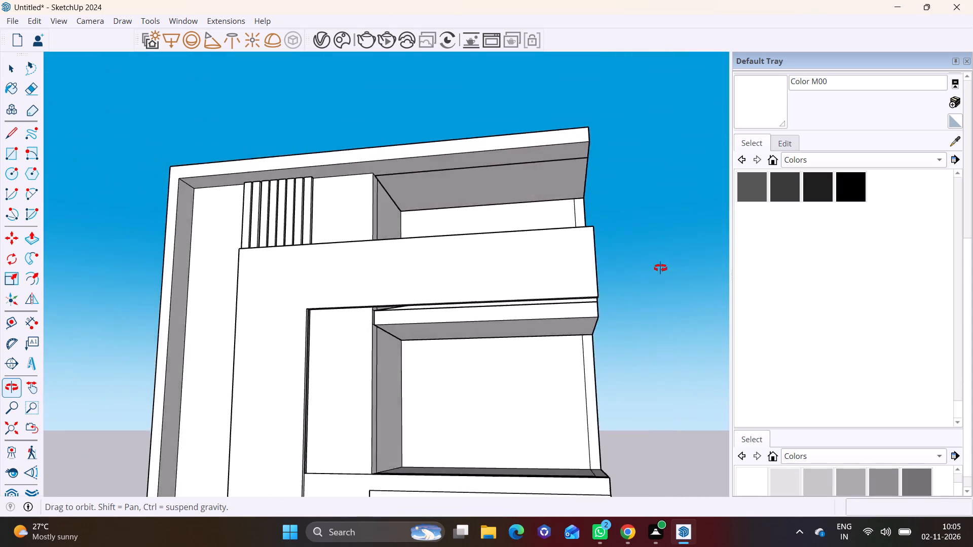
middle_drag(660, 268, 689, 295)
middle_drag(432, 316, 423, 378)
scroll(427, 378, down, 3)
shift+middle_drag(456, 372, 527, 226)
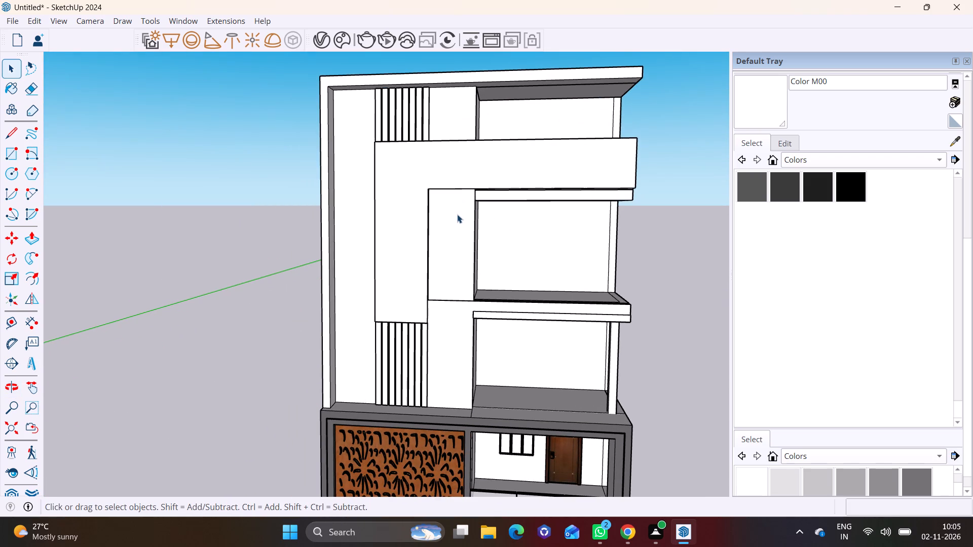
shift+middle_drag(458, 219, 447, 242)
middle_drag(438, 265, 461, 252)
scroll(461, 331, up, 3)
scroll(537, 331, up, 1)
middle_drag(529, 333, 423, 378)
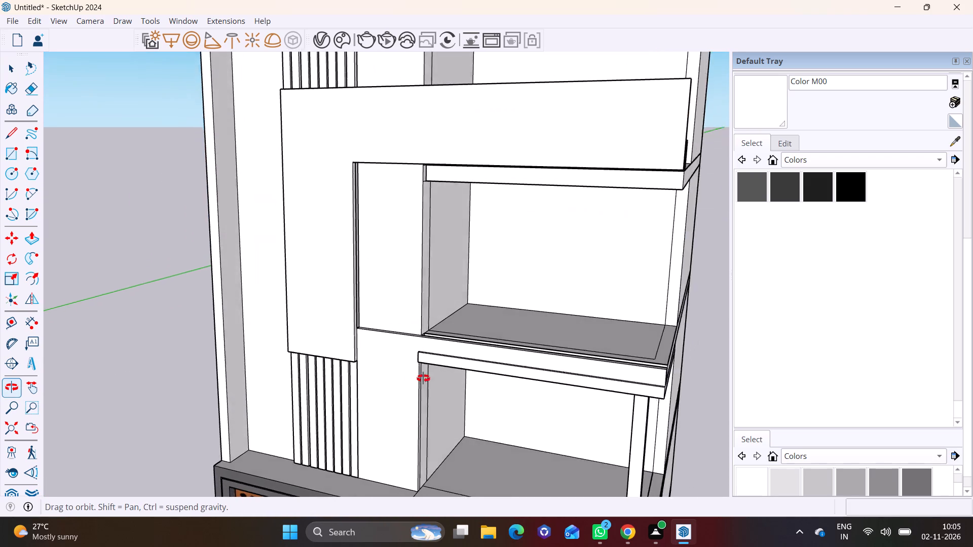
middle_drag(423, 378, 458, 302)
scroll(458, 302, down, 2)
shift+middle_drag(465, 335, 477, 261)
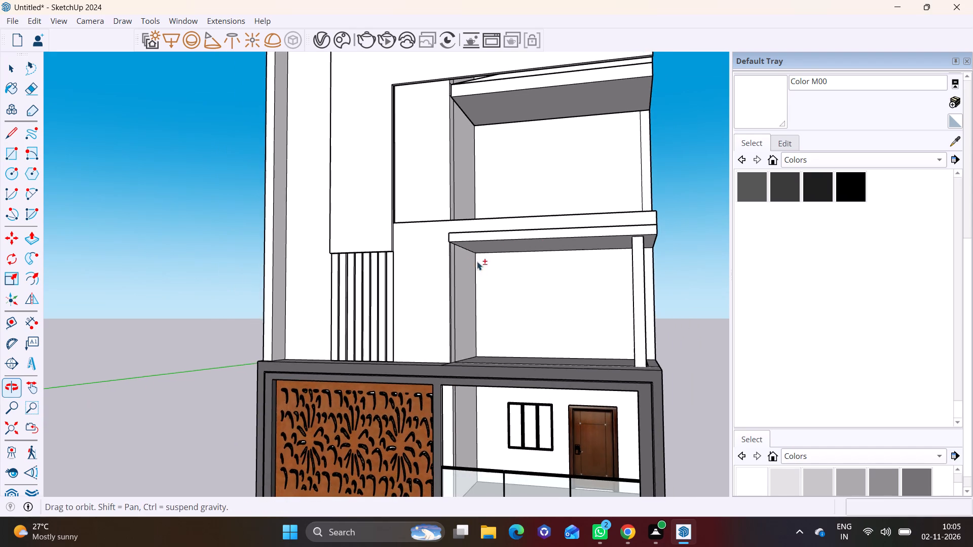
shift+middle_drag(477, 261, 475, 263)
scroll(527, 230, up, 2)
middle_drag(601, 227, 605, 216)
Open the Wood material collection.
click(793, 455)
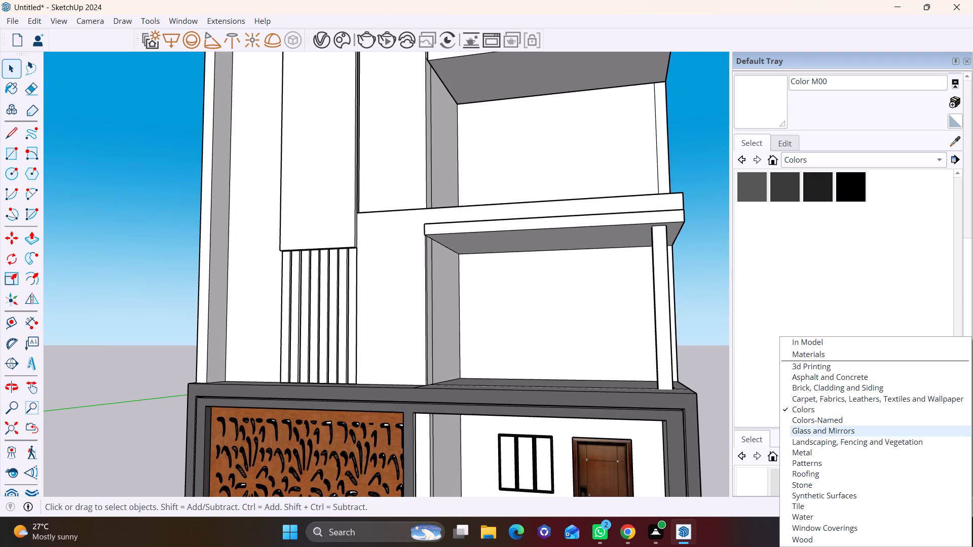
click(802, 544)
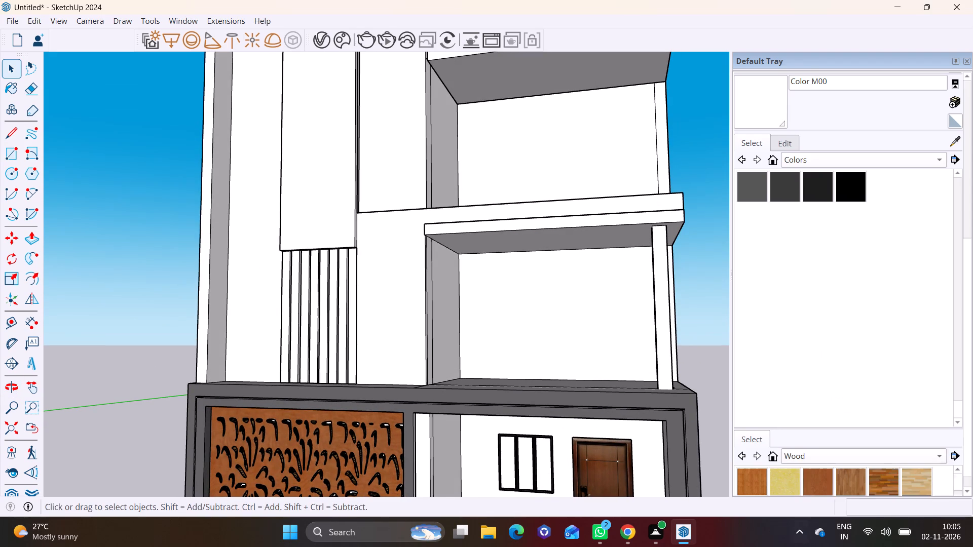
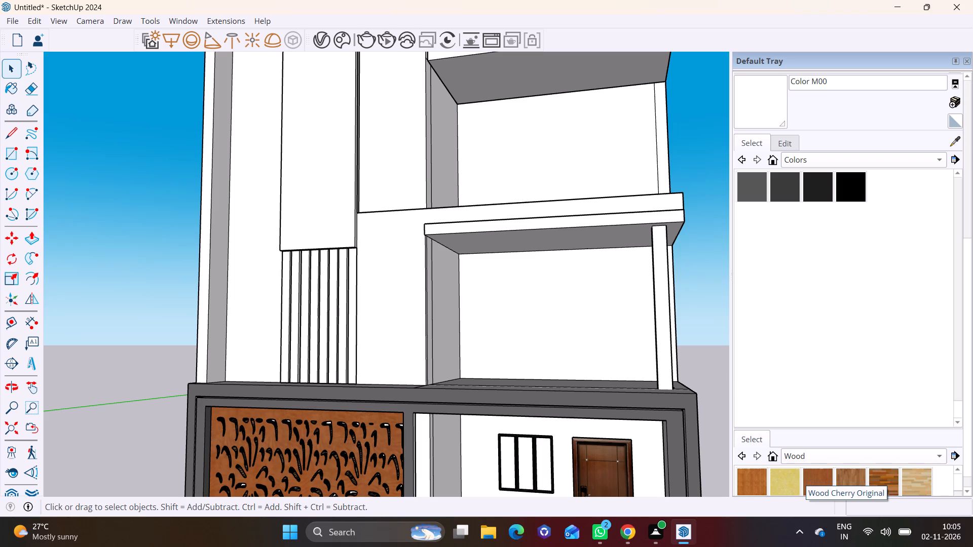
Paint the front edge, underside and side edge of the lower balcony's slab band with Wood Cherry Original.
click(808, 479)
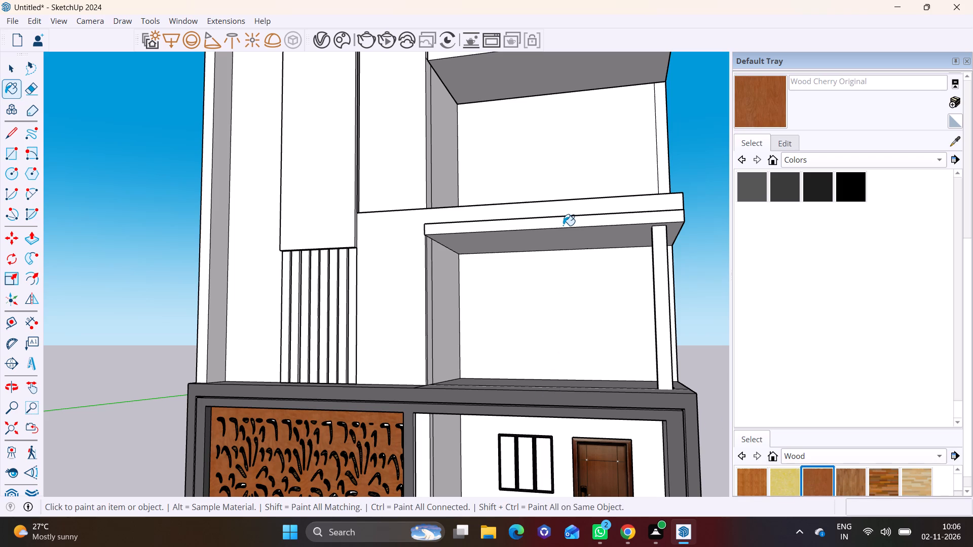
click(563, 225)
click(568, 243)
middle_drag(615, 227, 416, 225)
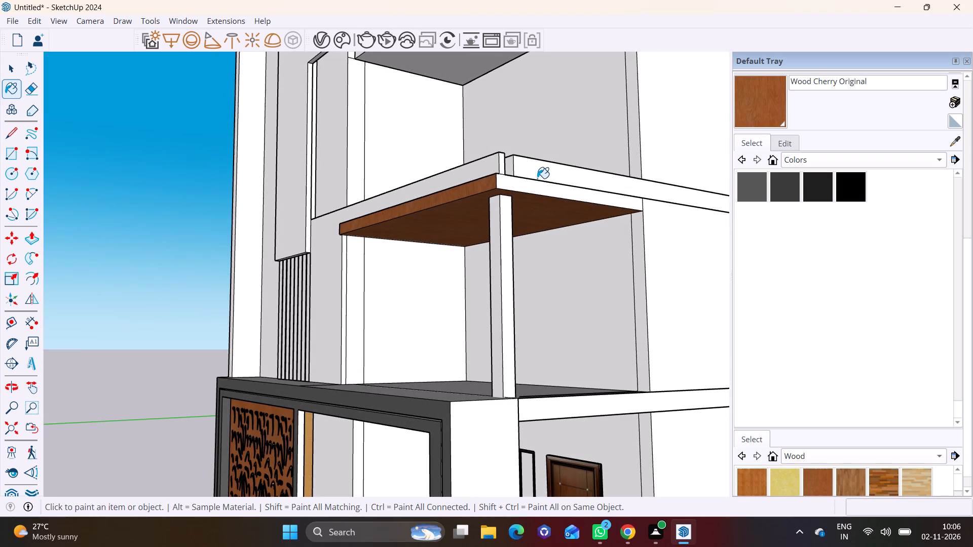
click(522, 186)
Paint the L-shaped panel's front face, the inner side of its vertical arm and its horizontal arm's underside with Wood Cherry Original.
scroll(473, 163, down, 3)
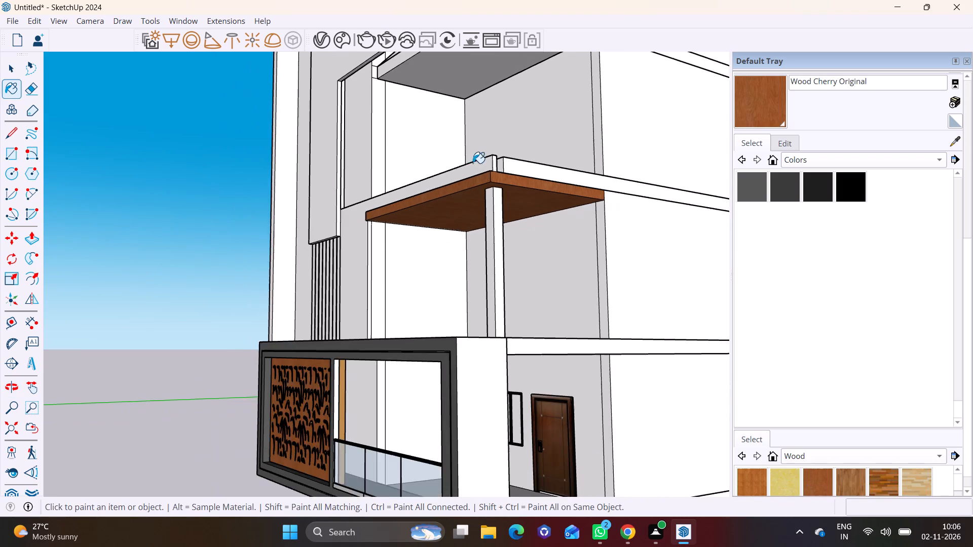
shift+middle_drag(468, 161, 524, 306)
click(372, 212)
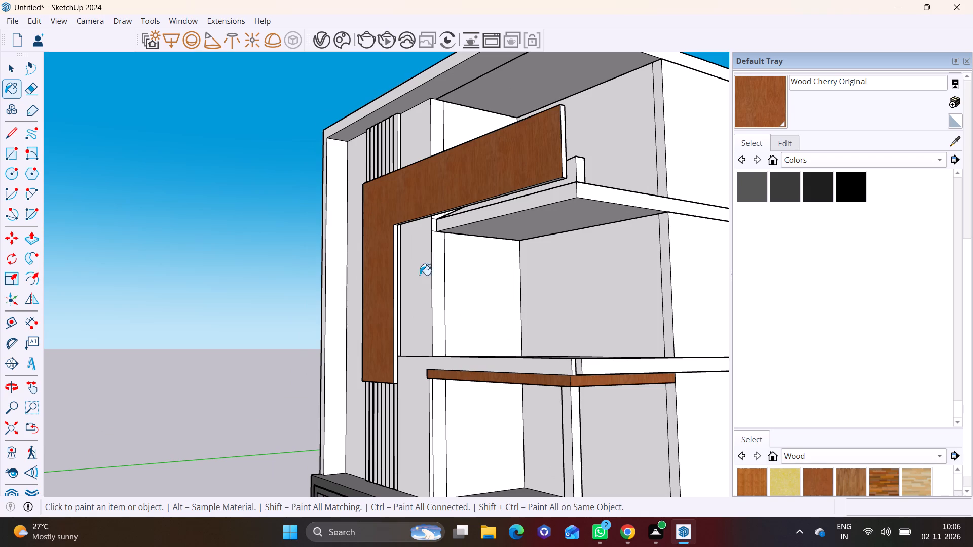
scroll(422, 285, up, 6)
click(380, 241)
middle_drag(399, 198, 396, 161)
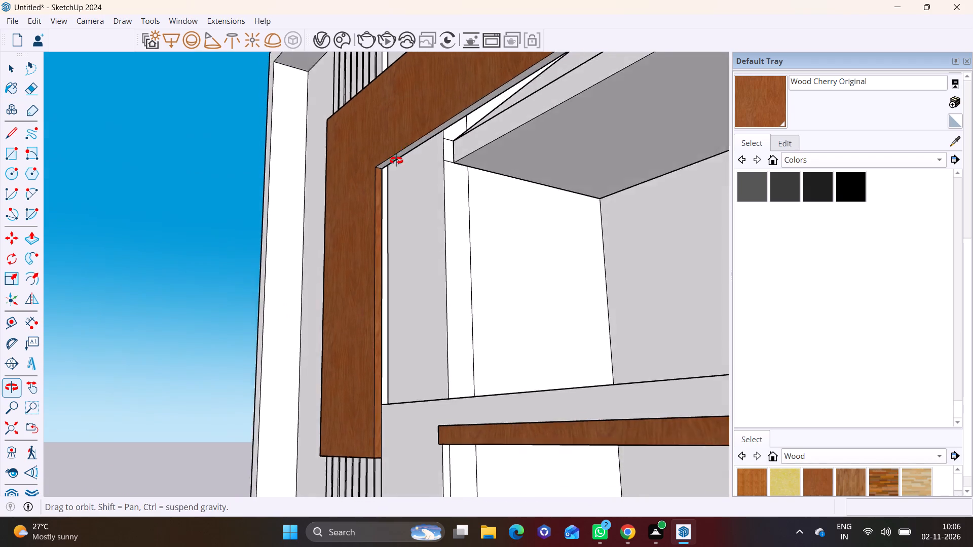
middle_drag(396, 161, 406, 120)
scroll(385, 136, up, 4)
click(403, 149)
scroll(408, 178, down, 6)
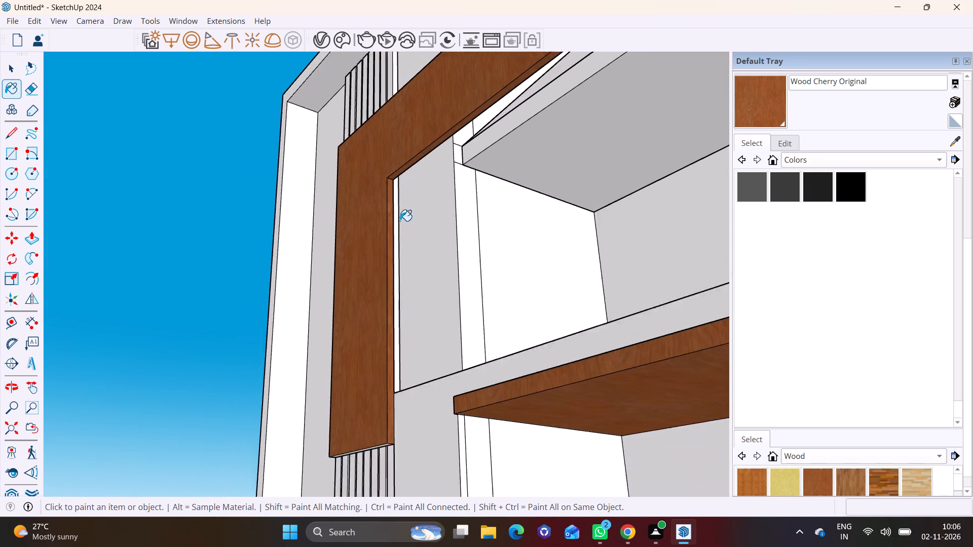
Paint the outer end face and top face of the L-shaped panel's horizontal arm with Wood Cherry Original.
scroll(400, 221, down, 1)
scroll(456, 160, down, 4)
middle_drag(483, 140, 436, 298)
scroll(527, 219, up, 4)
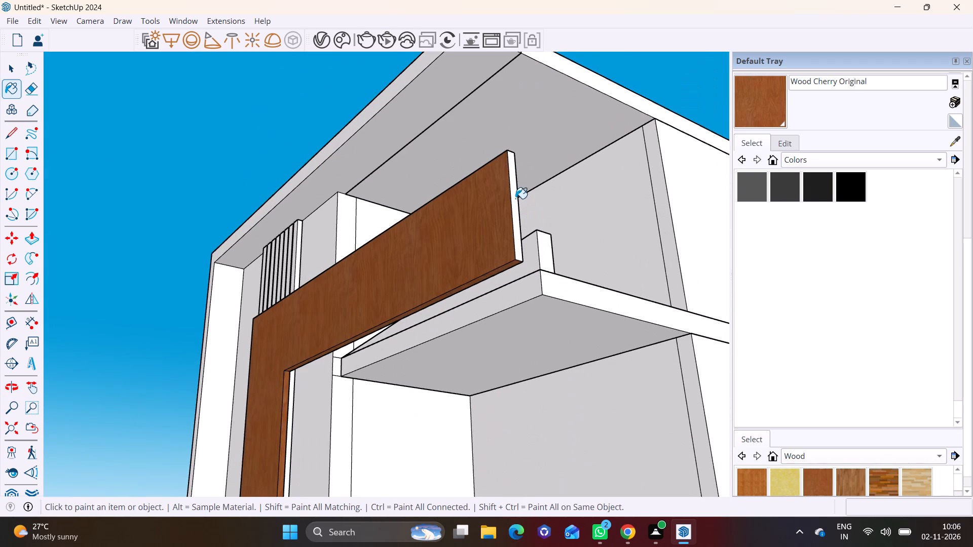
click(514, 197)
middle_drag(502, 150, 540, 401)
scroll(502, 417, up, 4)
click(466, 423)
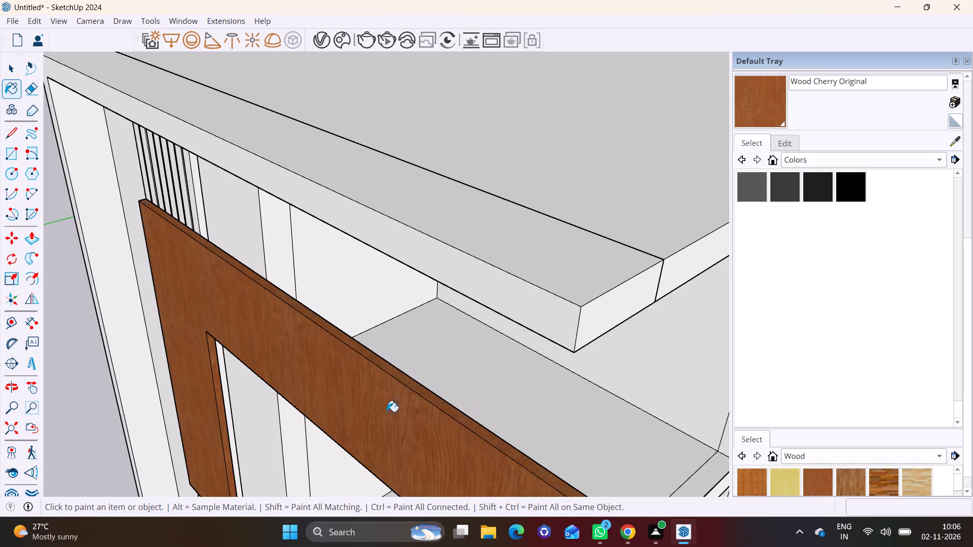
scroll(108, 303, down, 4)
Paint the outer side and bottom face of the L-shaped panel's vertical arm with Wood Cherry Original.
shift+middle_drag(184, 325, 405, 218)
scroll(404, 281, up, 4)
middle_drag(356, 304, 712, 244)
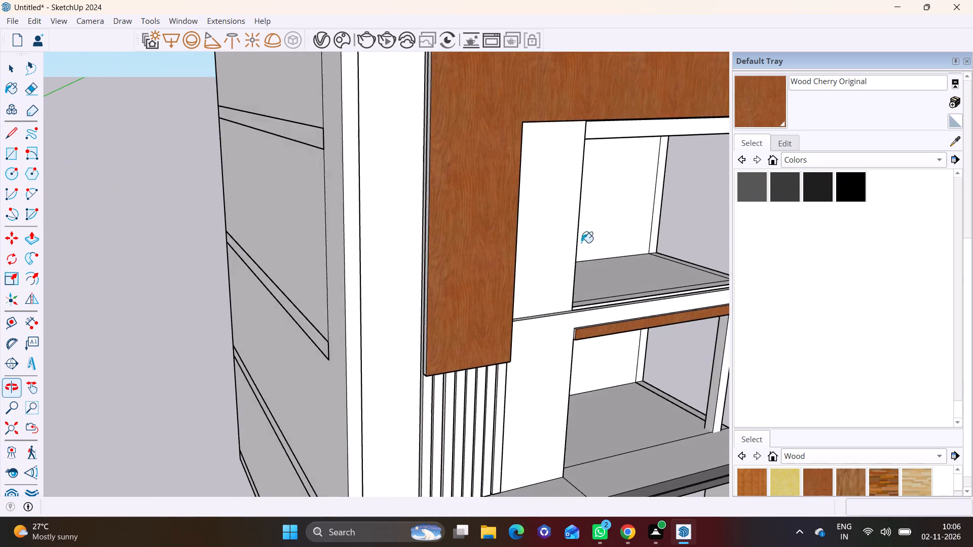
scroll(436, 247, up, 8)
middle_drag(421, 242, 518, 220)
click(499, 227)
middle_drag(582, 325, 531, 135)
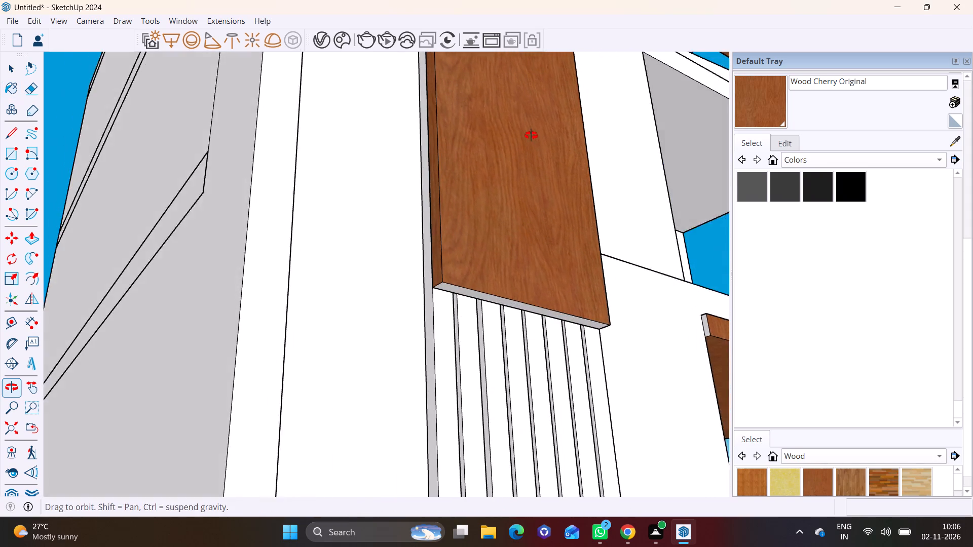
middle_drag(531, 135, 531, 132)
click(500, 272)
key(space)
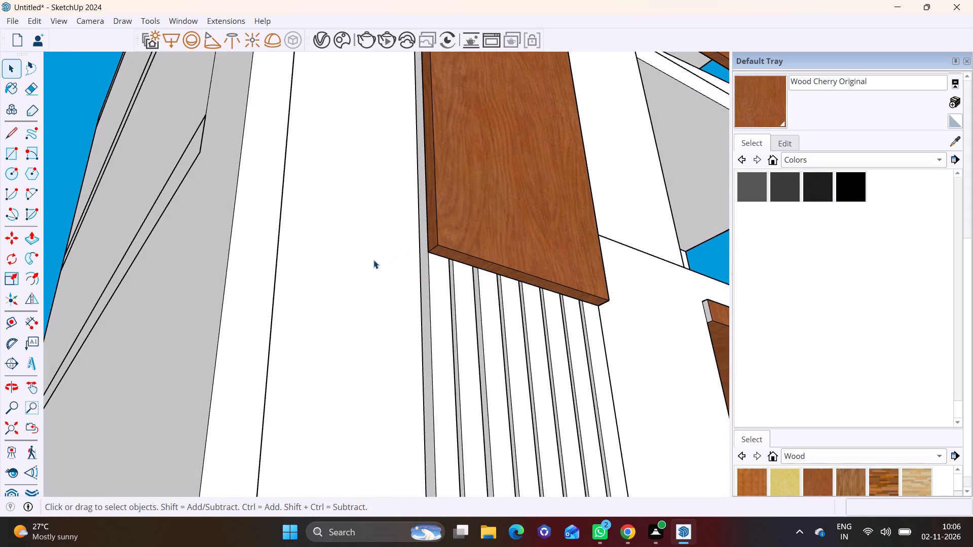
click(367, 258)
scroll(396, 248, down, 4)
middle_drag(436, 331, 291, 451)
scroll(291, 451, down, 5)
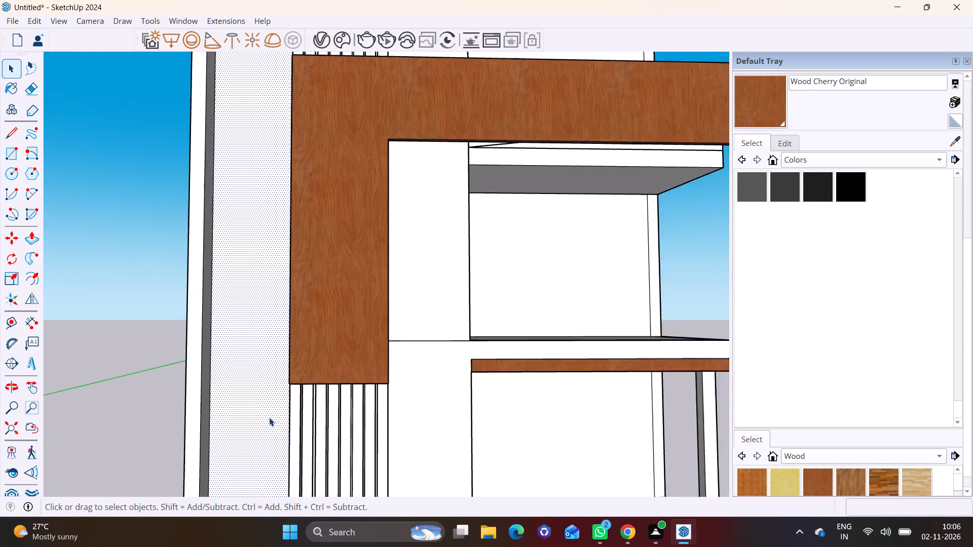
scroll(269, 417, down, 5)
click(143, 386)
Paint the vertical slats behind the L-shaped panel with Color M06 from the Colors collection.
shift+middle_drag(189, 370, 249, 277)
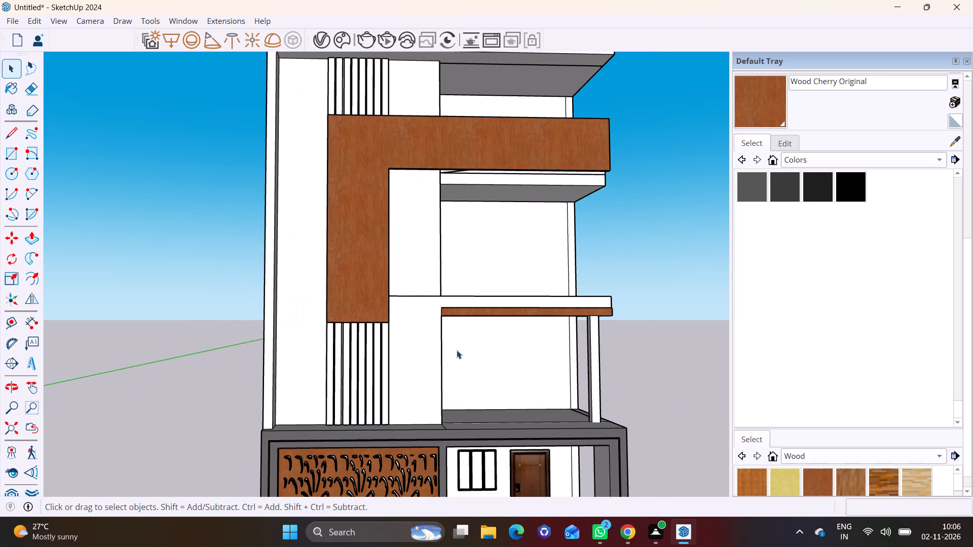
scroll(457, 350, down, 3)
middle_drag(441, 357, 398, 364)
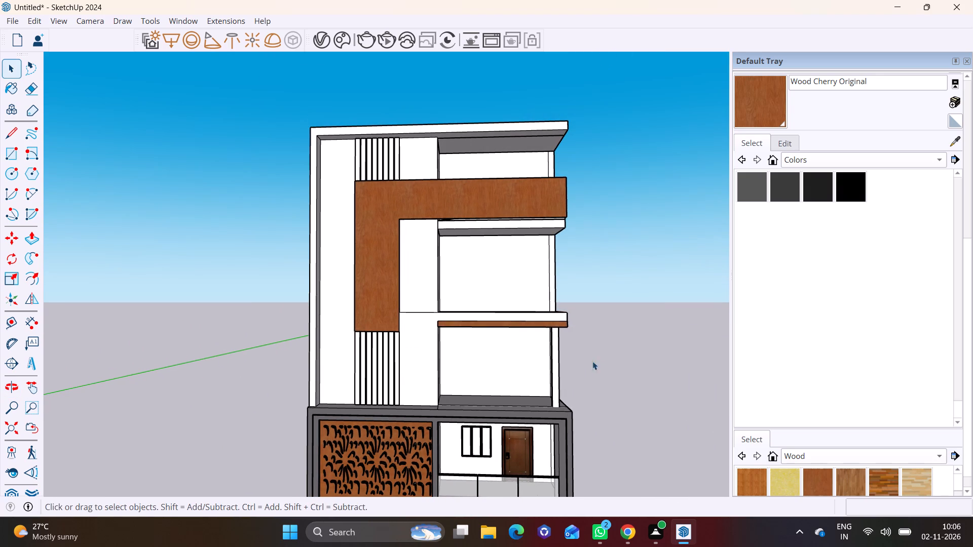
click(794, 455)
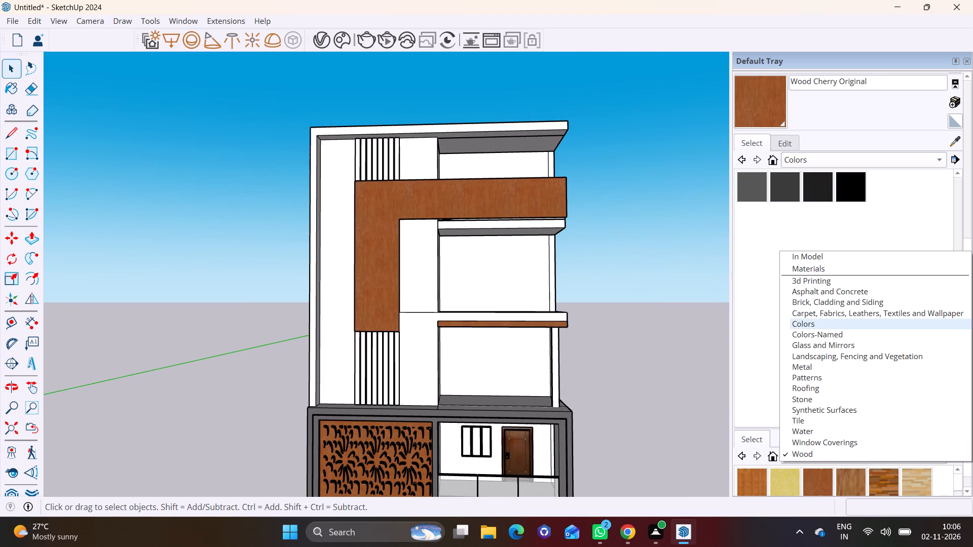
click(797, 326)
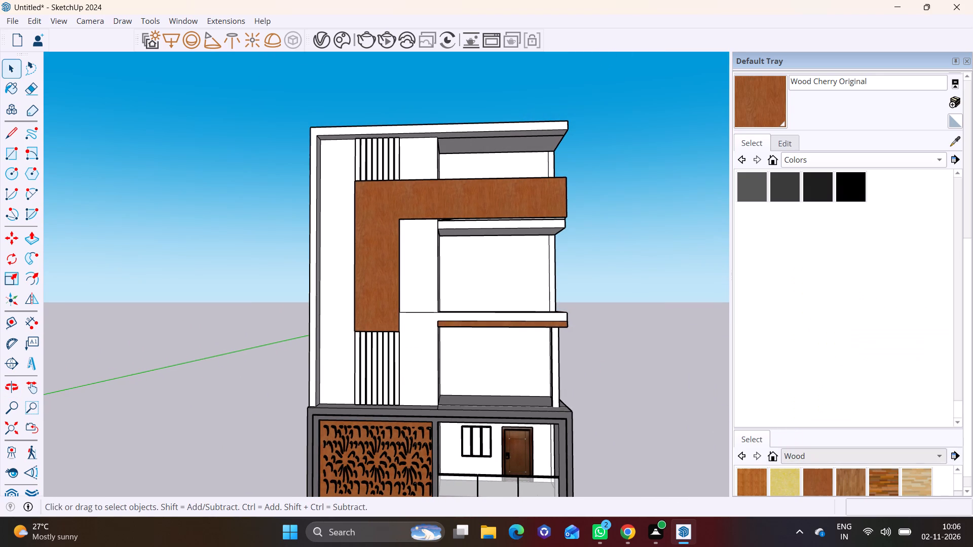
click(746, 186)
scroll(345, 356, up, 3)
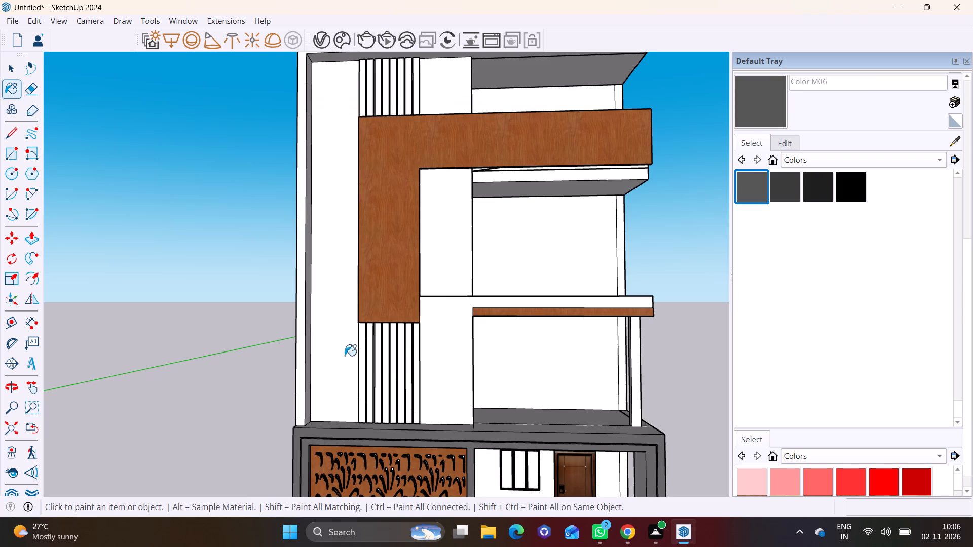
scroll(362, 377, up, 4)
click(367, 370)
click(373, 362)
click(392, 350)
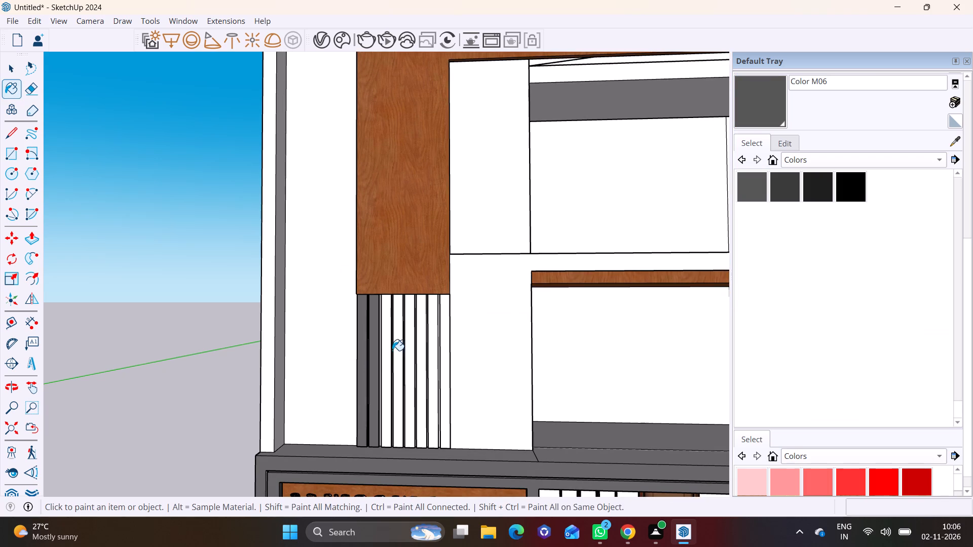
click(396, 344)
click(409, 344)
click(421, 341)
click(433, 336)
click(447, 329)
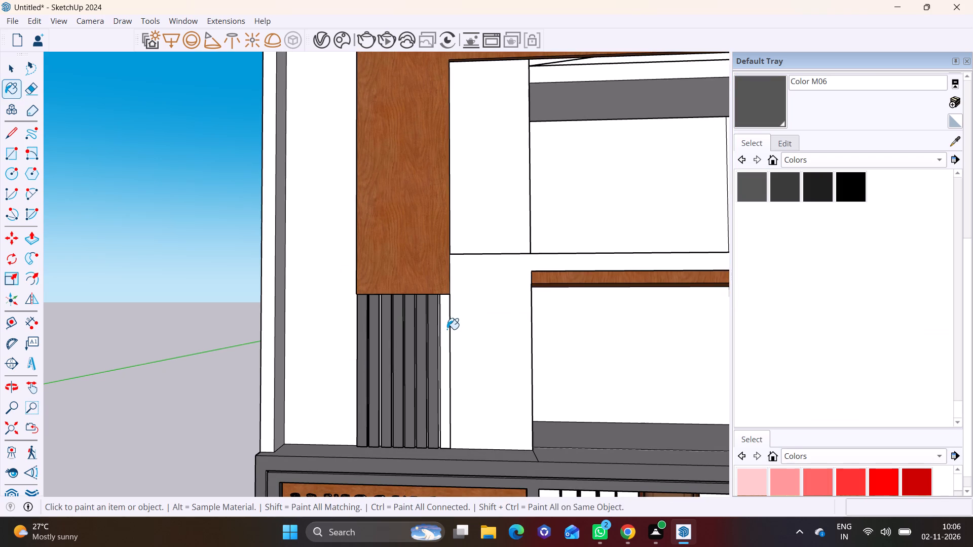
scroll(357, 310, down, 8)
key(space)
key(space)
click(241, 246)
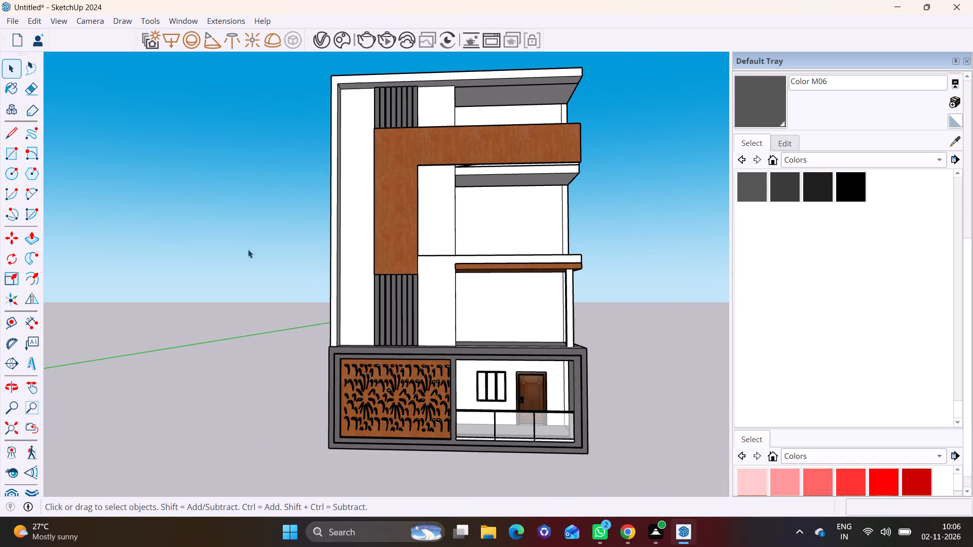
Paint the tall wall strip beside the slats and L-shaped panel with Wood OSB from the Wood collection.
shift+middle_drag(398, 256, 421, 297)
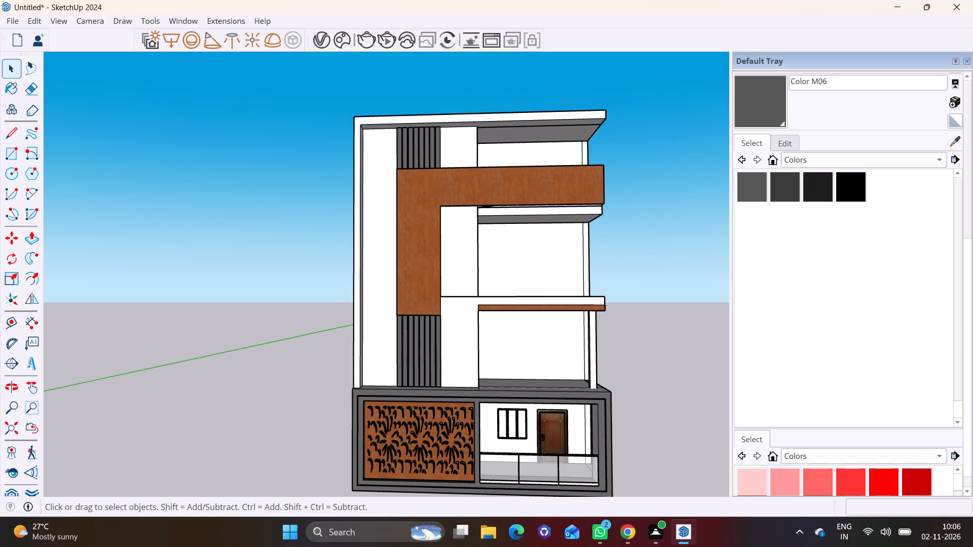
click(810, 453)
click(809, 536)
scroll(772, 472, down, 1)
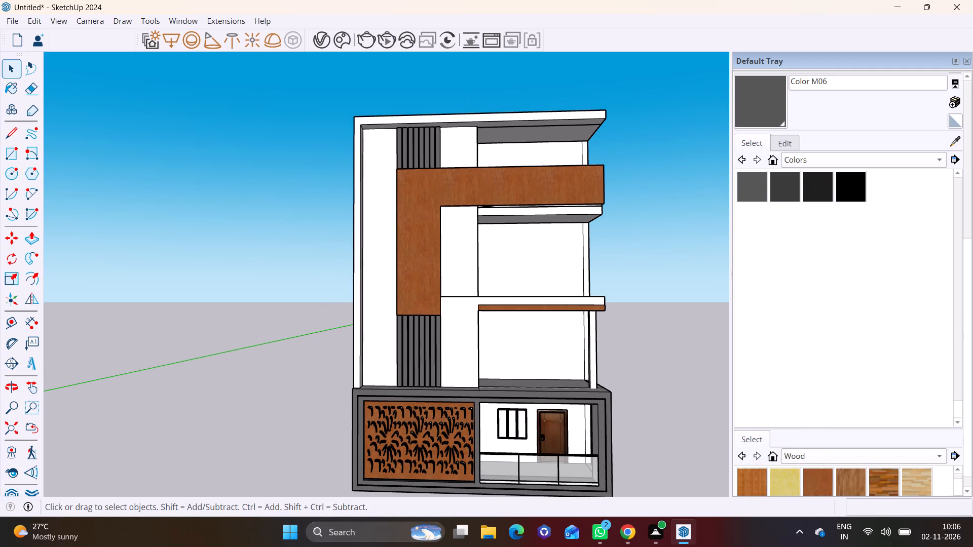
scroll(772, 472, up, 7)
scroll(777, 479, down, 2)
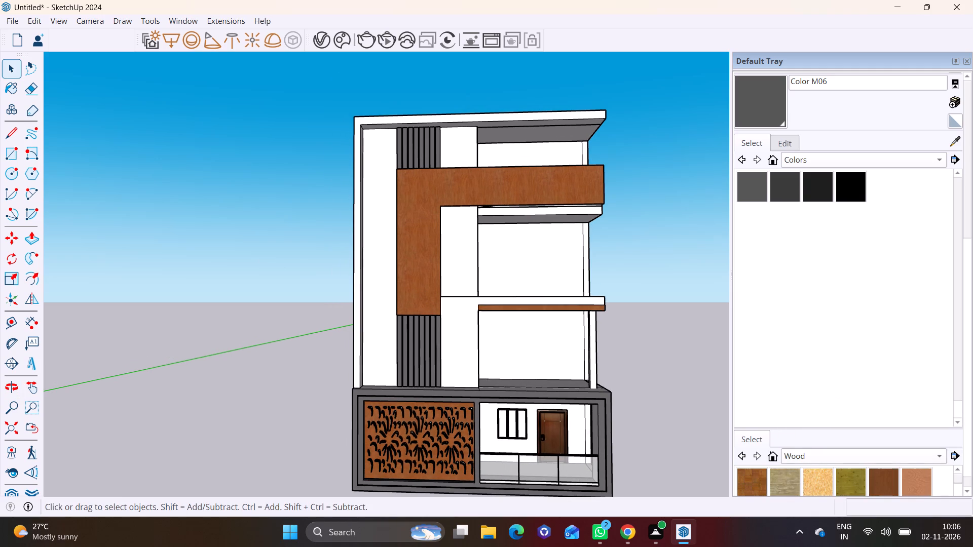
click(821, 479)
click(369, 316)
key(space)
click(227, 307)
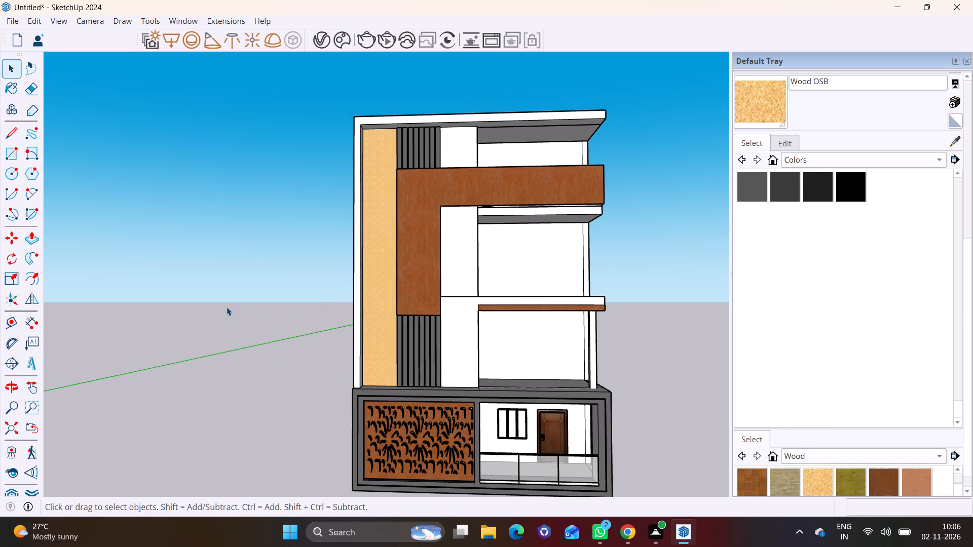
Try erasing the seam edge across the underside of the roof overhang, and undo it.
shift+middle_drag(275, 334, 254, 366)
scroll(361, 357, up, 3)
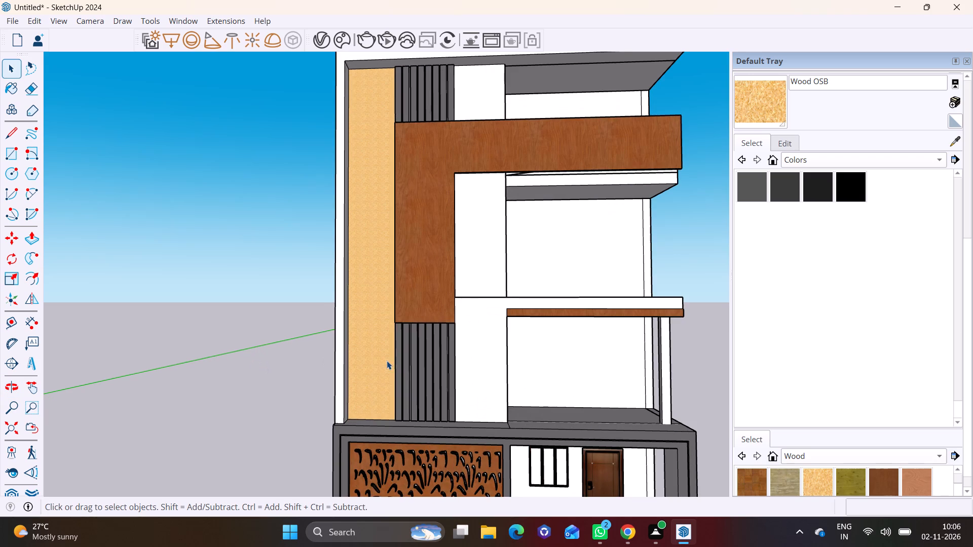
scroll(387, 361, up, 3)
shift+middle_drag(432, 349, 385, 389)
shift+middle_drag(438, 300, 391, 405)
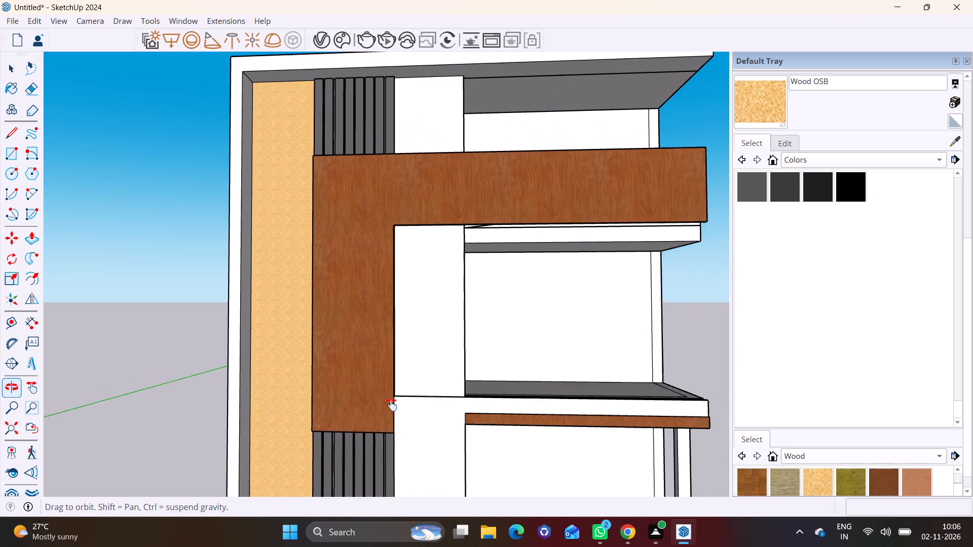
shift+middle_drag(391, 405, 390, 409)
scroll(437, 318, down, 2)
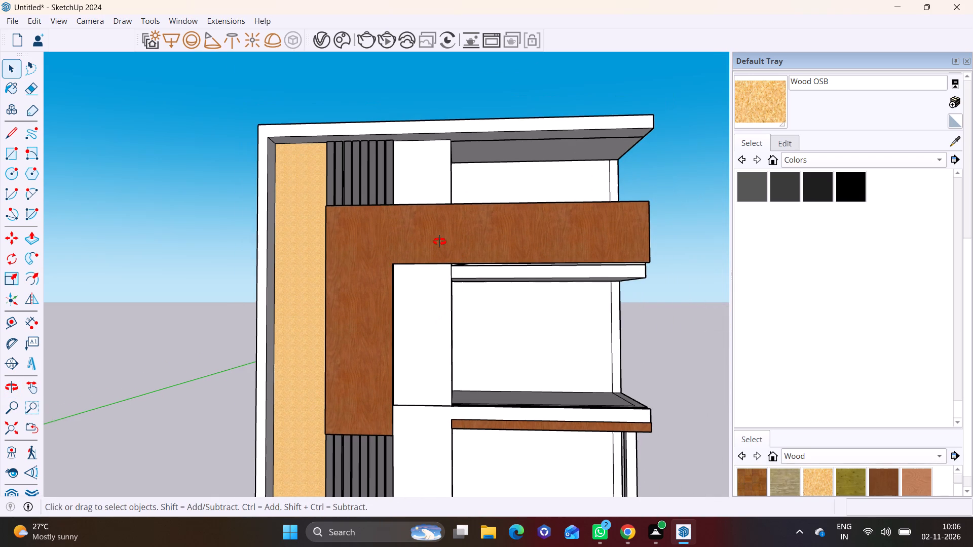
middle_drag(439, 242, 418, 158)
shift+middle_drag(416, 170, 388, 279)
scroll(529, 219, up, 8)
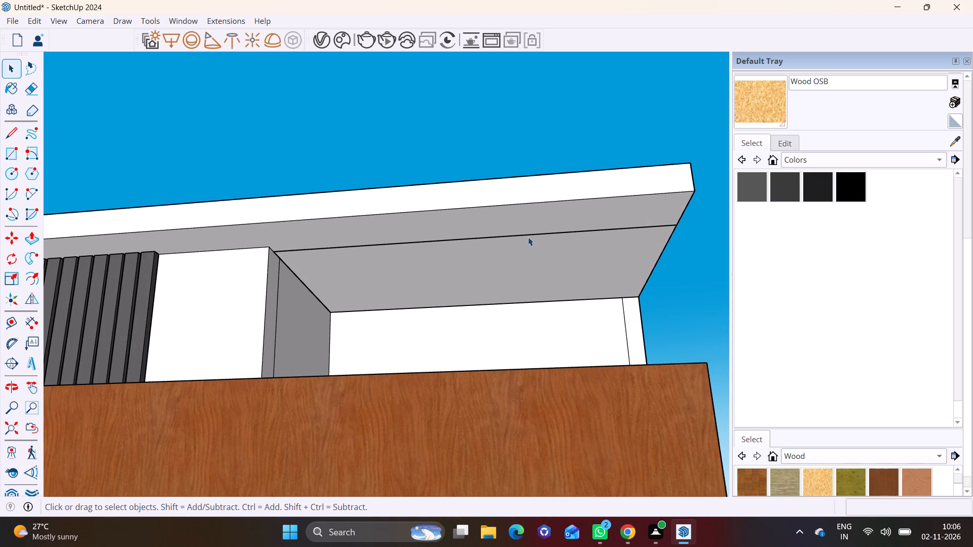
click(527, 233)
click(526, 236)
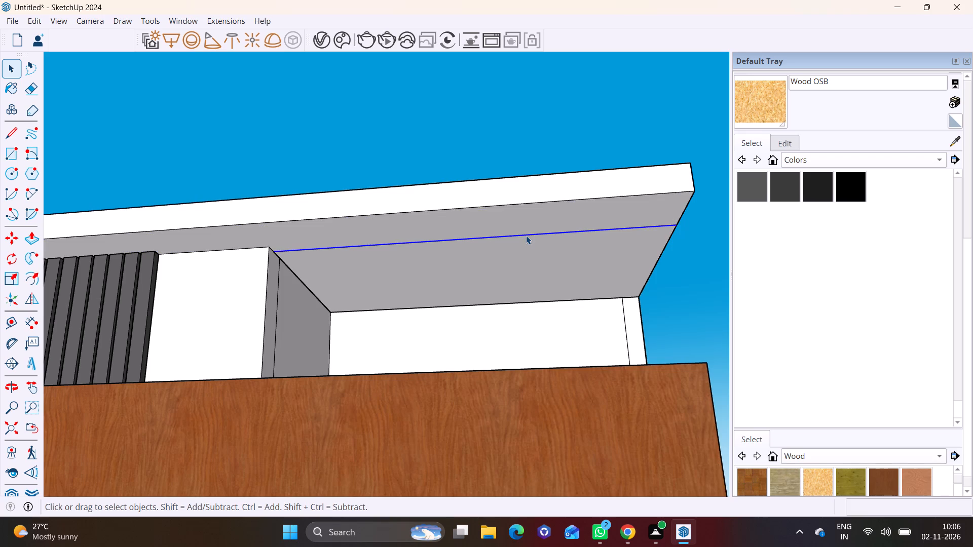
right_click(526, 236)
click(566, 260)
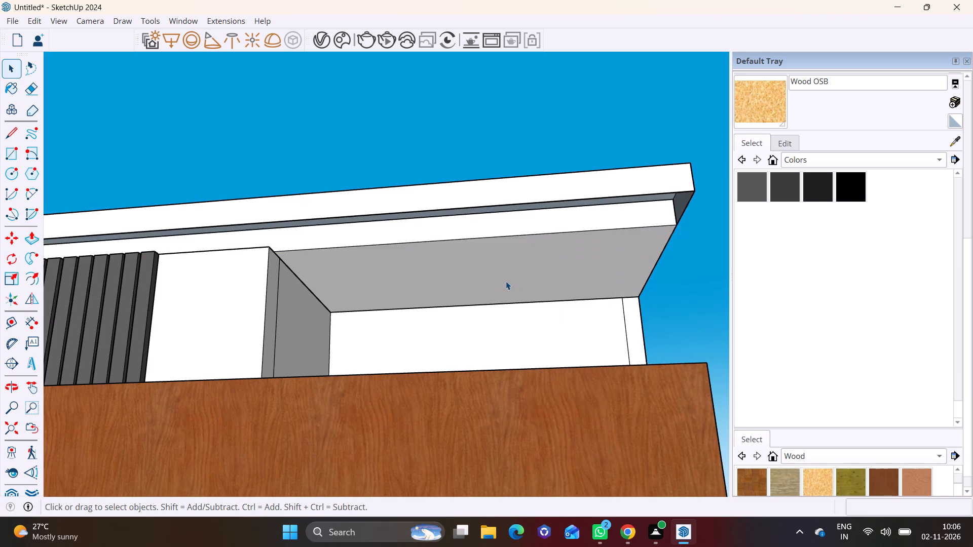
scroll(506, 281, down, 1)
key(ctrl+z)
Examine the roof overhang, L-shaped panel and balcony slabs from several angles, including the gap behind the strip above the wood band.
scroll(506, 270, down, 6)
middle_drag(560, 235, 447, 243)
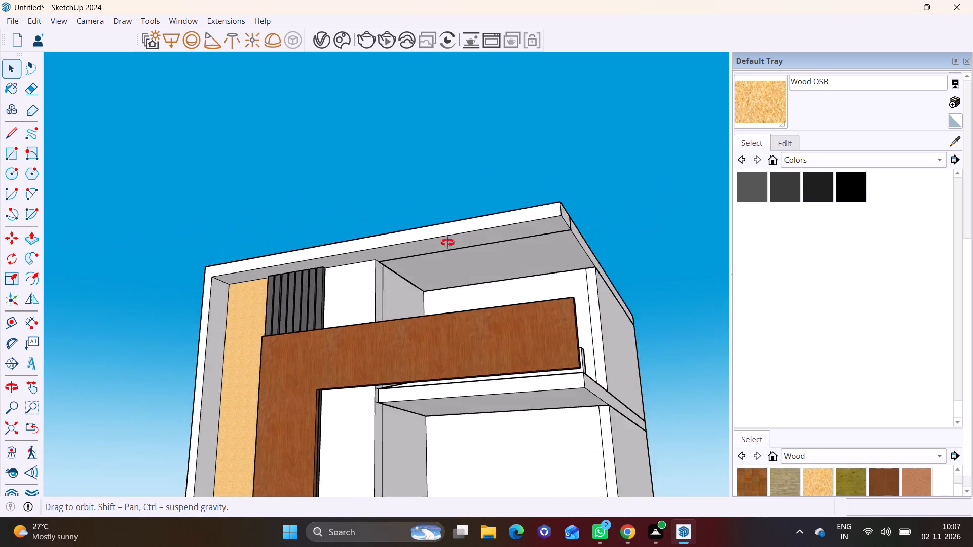
middle_drag(447, 243, 356, 273)
scroll(486, 256, up, 4)
scroll(523, 270, down, 3)
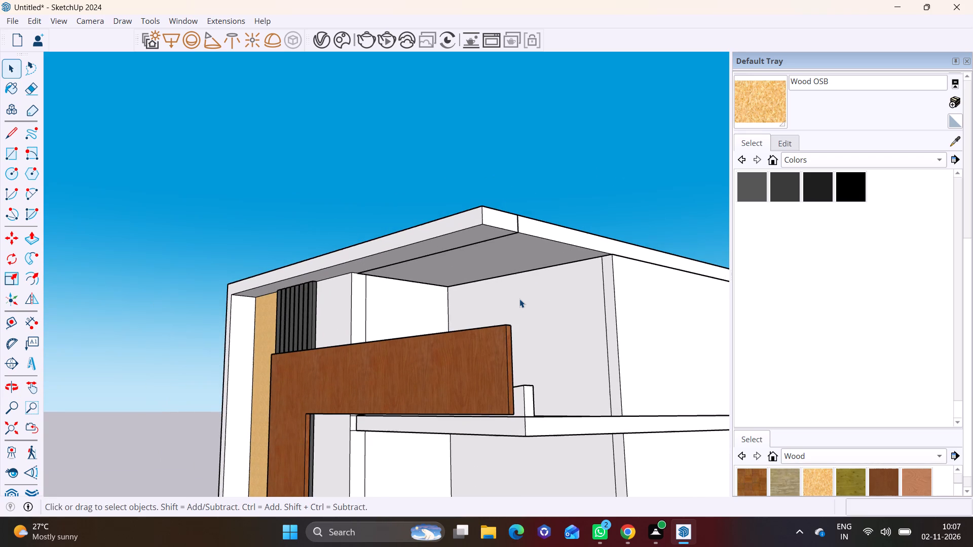
scroll(523, 304, down, 2)
shift+middle_drag(563, 330, 511, 191)
middle_drag(521, 285, 579, 371)
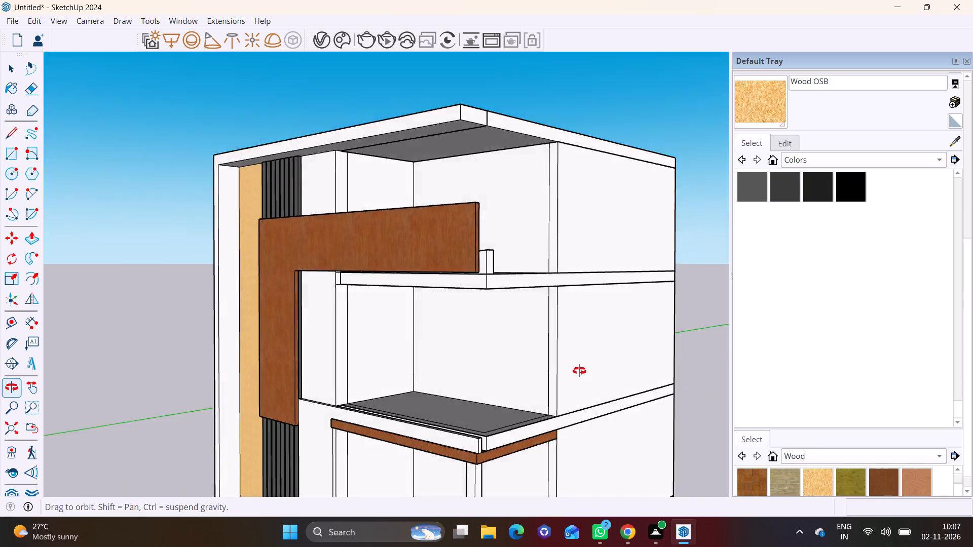
middle_drag(579, 371, 584, 373)
scroll(526, 383, down, 7)
shift+middle_drag(527, 404, 509, 224)
scroll(479, 237, up, 5)
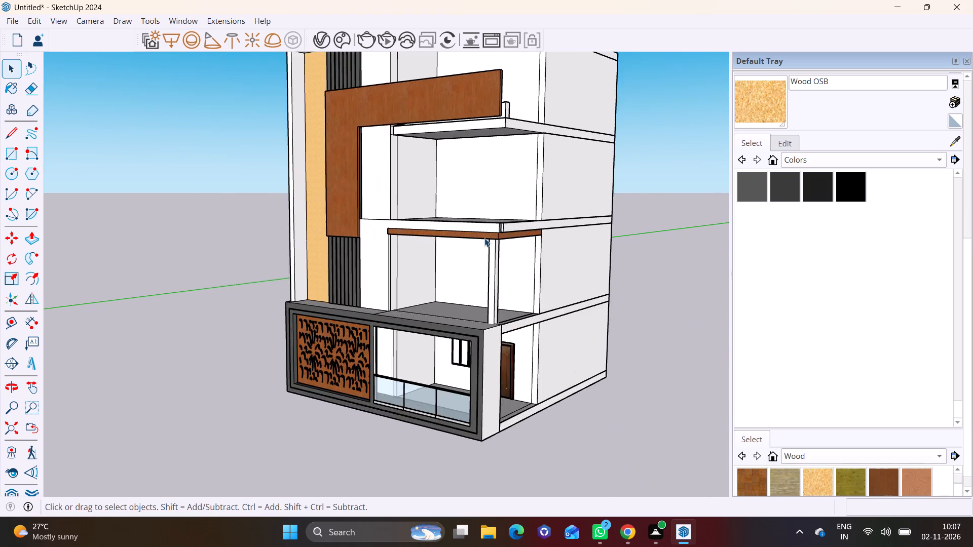
scroll(484, 238, up, 2)
drag(655, 255, 660, 255)
middle_drag(610, 262, 514, 408)
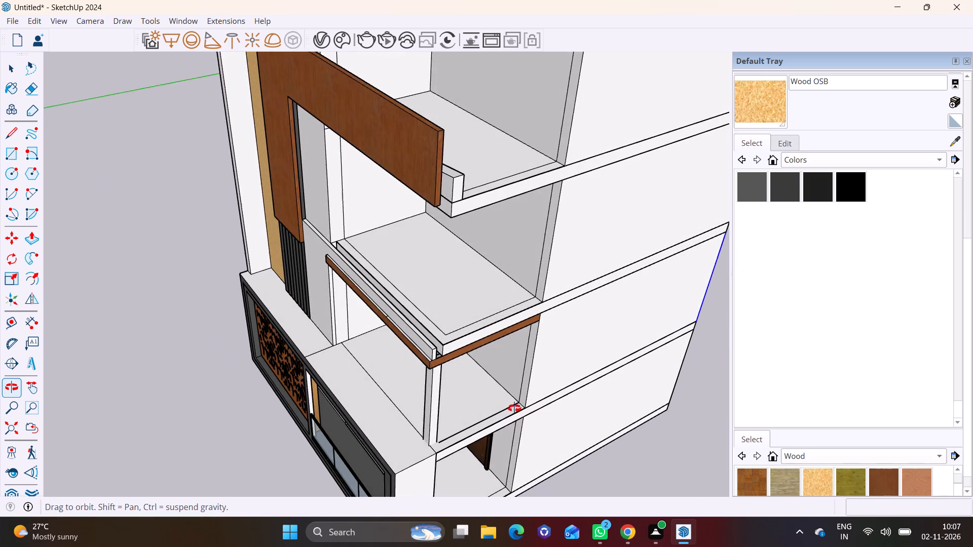
middle_drag(514, 408, 511, 409)
scroll(513, 409, up, 1)
click(133, 252)
scroll(318, 318, down, 5)
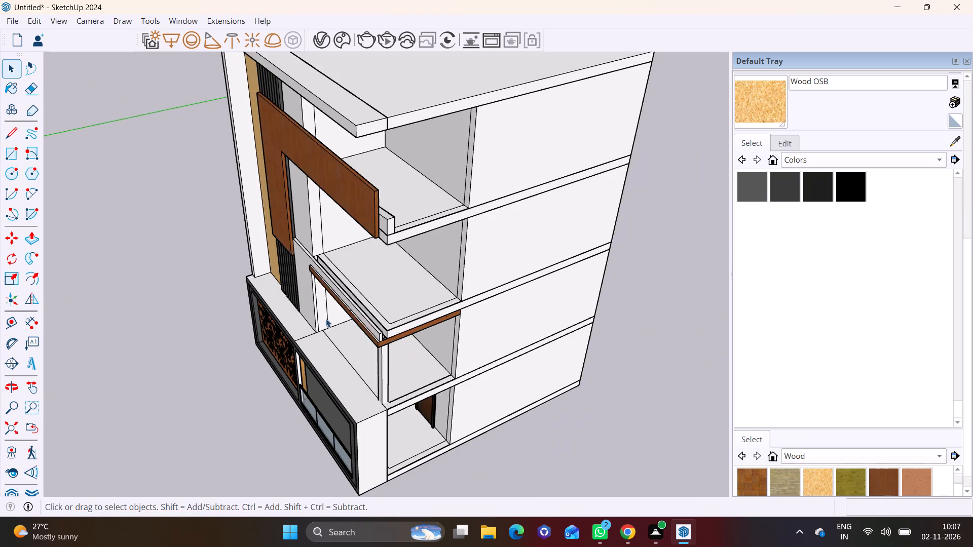
scroll(326, 319, down, 2)
middle_drag(436, 359, 546, 185)
scroll(428, 314, up, 5)
middle_drag(425, 325, 501, 315)
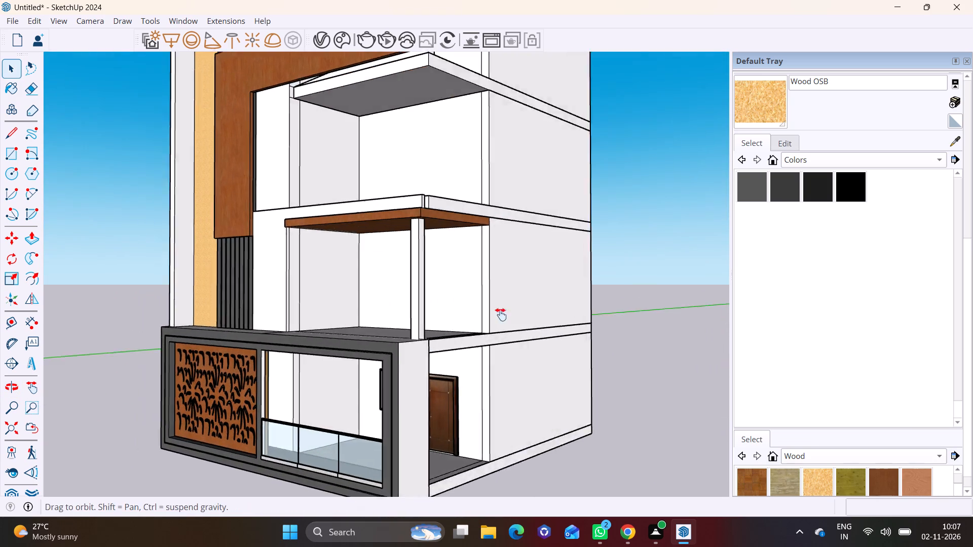
middle_drag(501, 315, 579, 299)
scroll(583, 168, up, 9)
middle_drag(589, 194, 431, 276)
scroll(401, 284, up, 2)
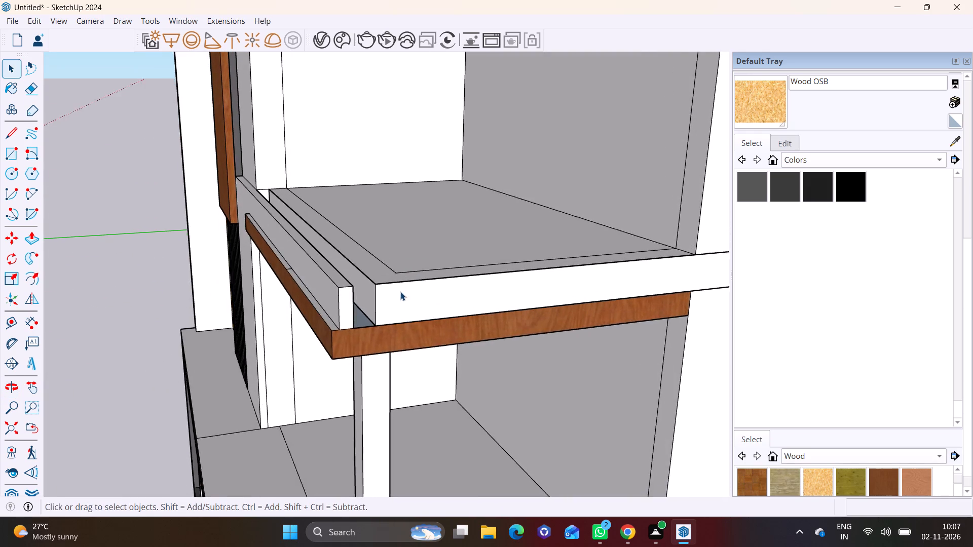
scroll(400, 292, up, 2)
scroll(323, 309, down, 8)
middle_drag(326, 323, 623, 287)
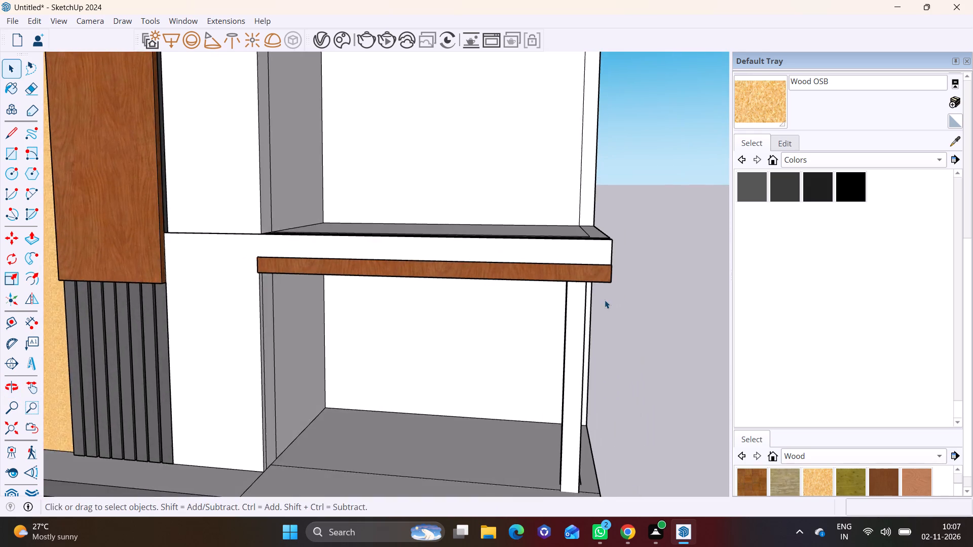
Push/Pull the front face of the slab above the wood band outward about 6 5/16" to meet the thin front strip.
scroll(605, 300, down, 3)
middle_drag(526, 303, 241, 387)
scroll(255, 329, up, 7)
middle_drag(404, 326, 321, 335)
scroll(319, 334, down, 3)
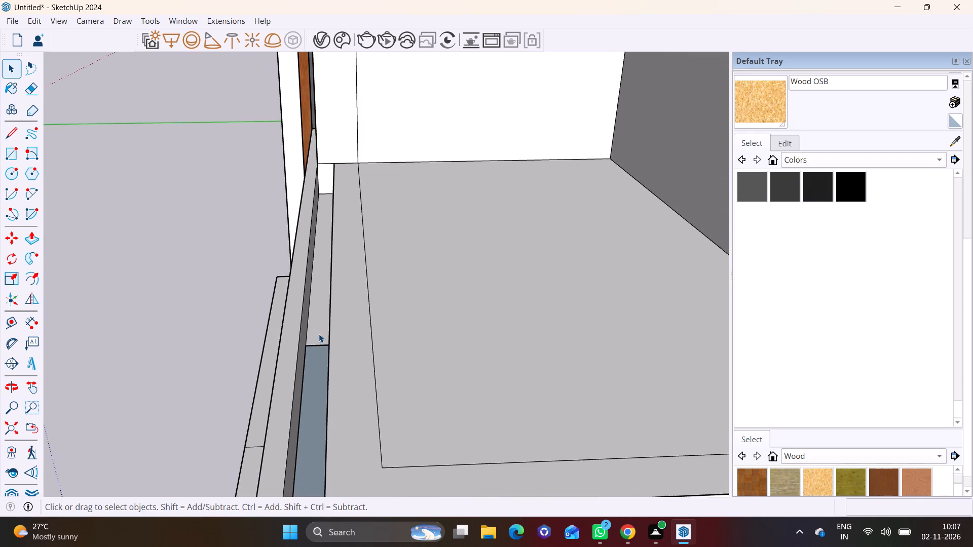
middle_drag(457, 360, 553, 346)
middle_drag(500, 363, 484, 286)
click(548, 349)
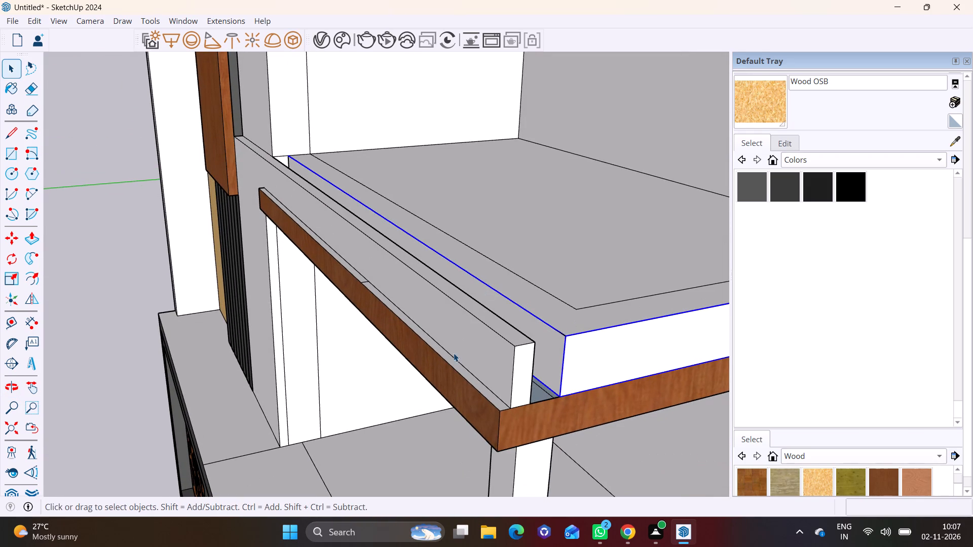
double_click(558, 364)
click(559, 350)
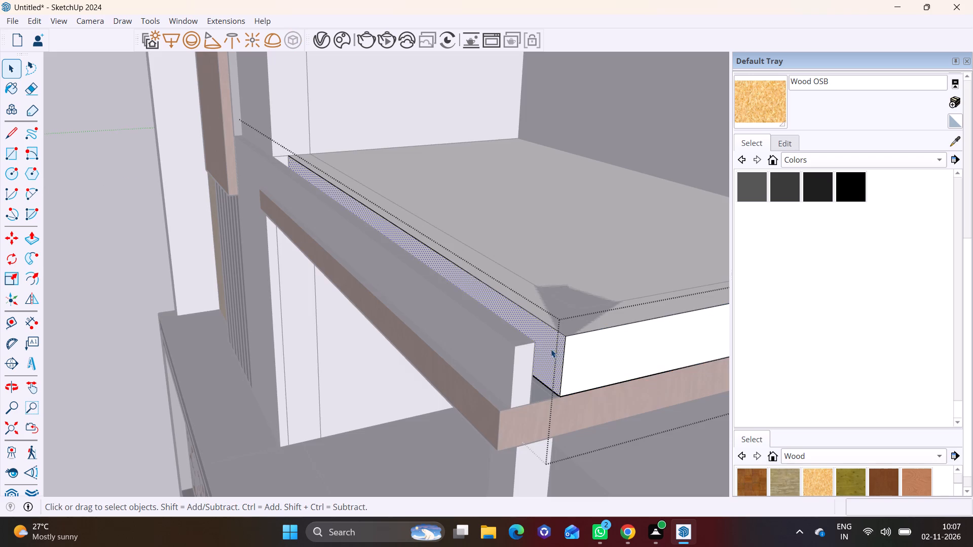
click(29, 233)
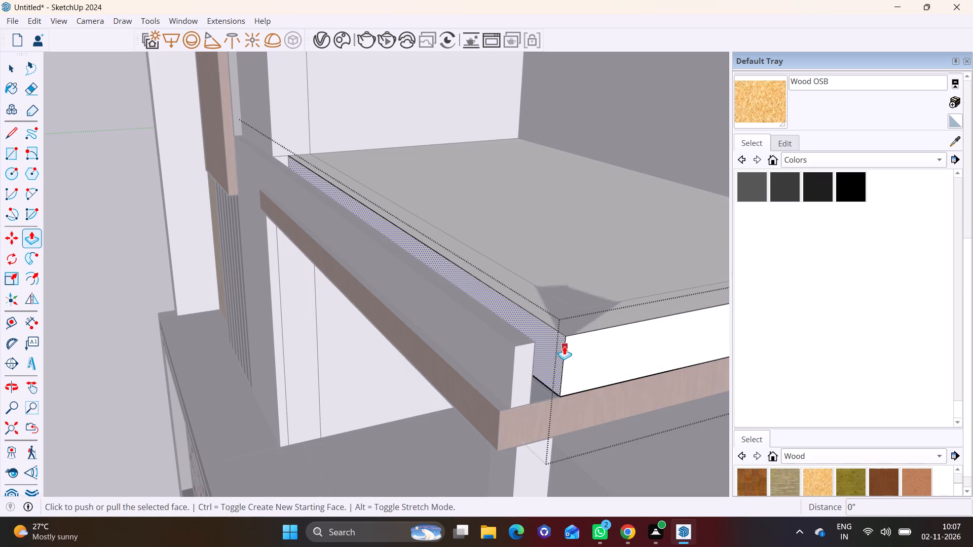
click(564, 345)
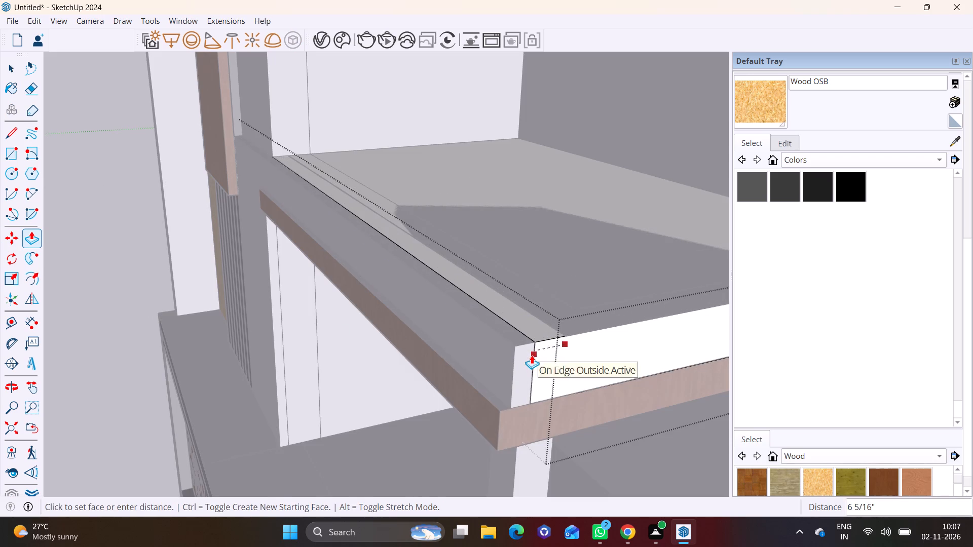
click(532, 355)
key(space)
click(53, 298)
scroll(155, 304, down, 4)
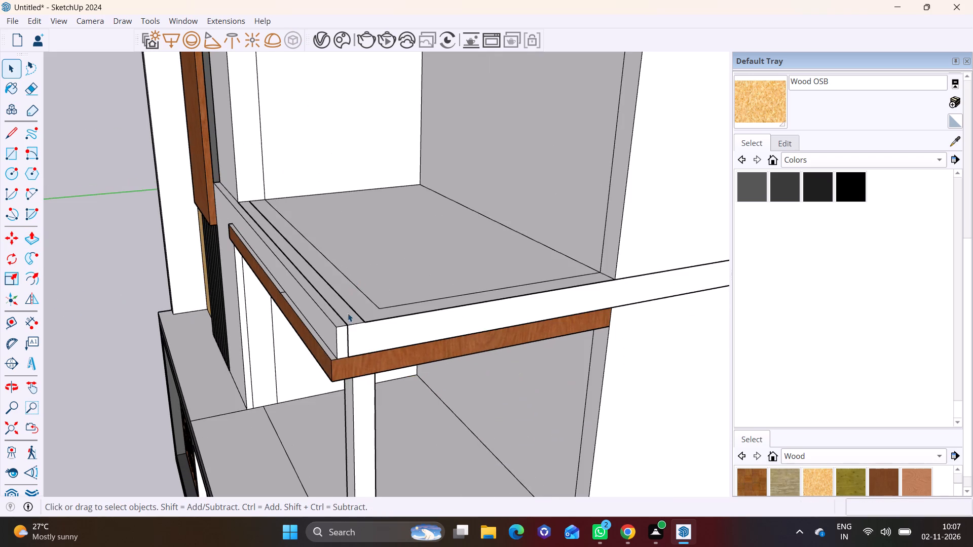
Make a group from the seam edge running along the top of the extended slab, parallel to the front strip.
middle_drag(344, 343, 342, 371)
scroll(341, 336, up, 5)
click(355, 331)
right_click(355, 331)
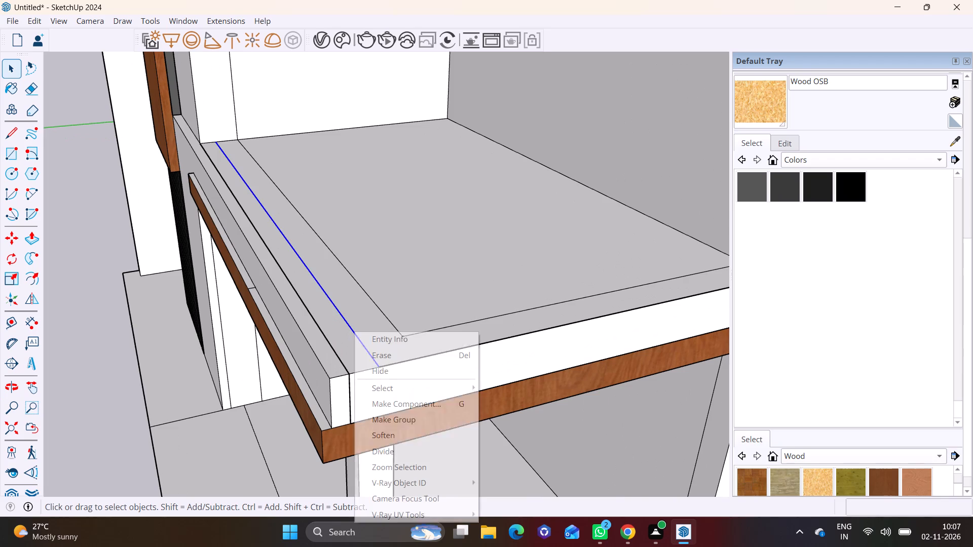
click(393, 419)
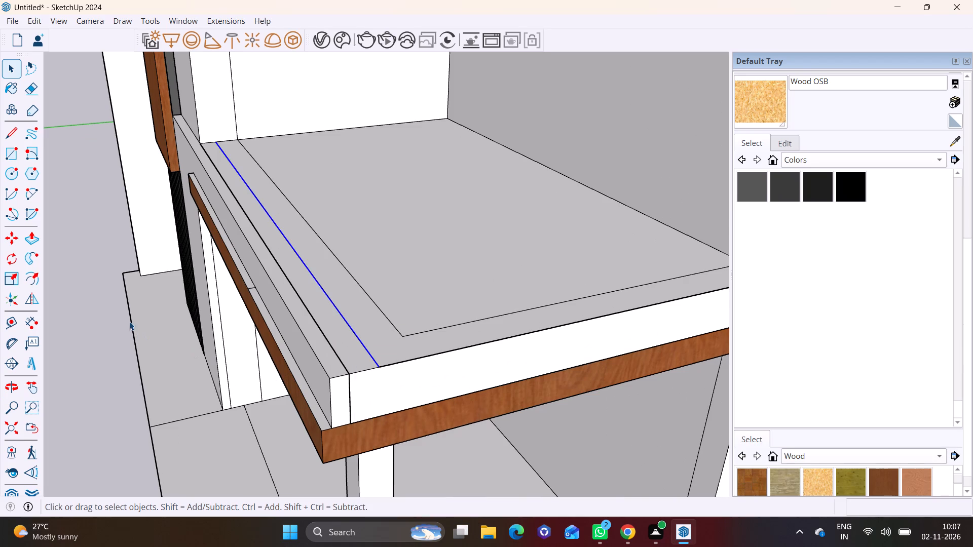
key(space)
click(101, 310)
Copy the ground-floor glass railing up about 10' 9 1/8" onto the top of the dark framed box.
scroll(101, 310, down, 4)
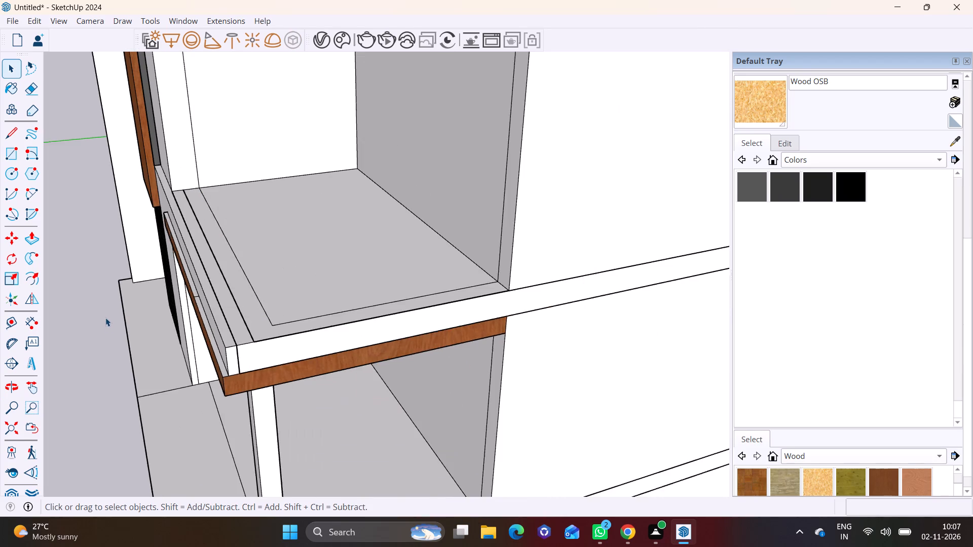
scroll(105, 318, down, 9)
middle_drag(208, 347, 546, 221)
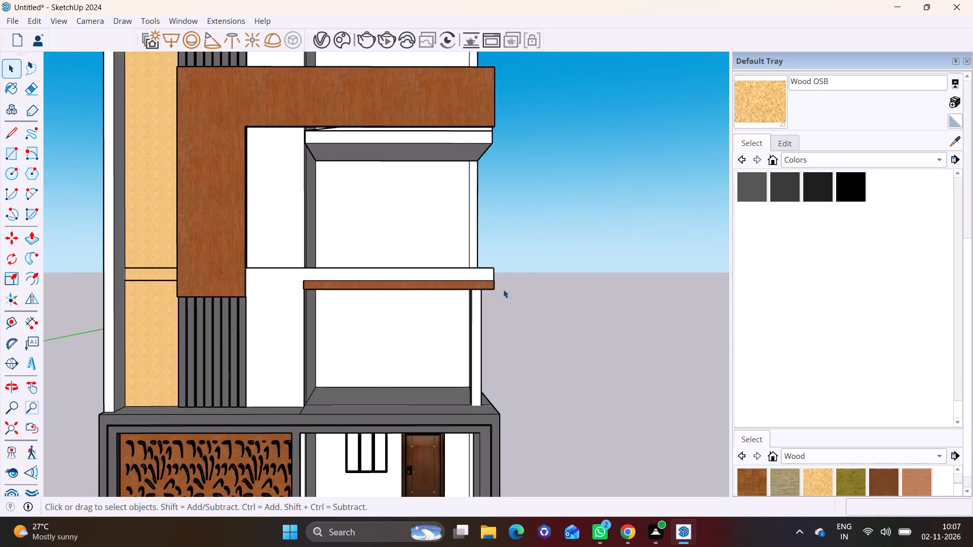
shift+middle_drag(471, 309, 571, 245)
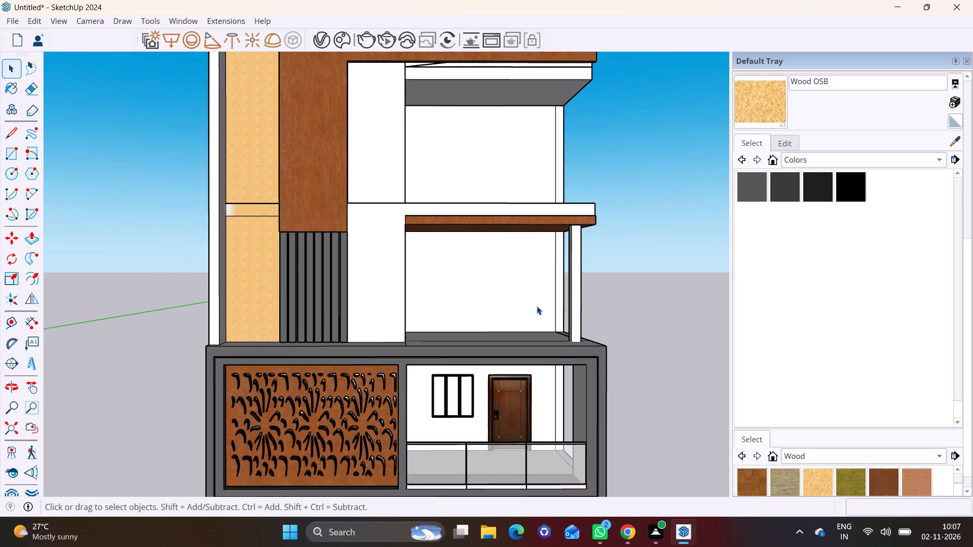
scroll(537, 306, down, 3)
shift+middle_drag(536, 307, 510, 280)
click(507, 384)
scroll(507, 384, up, 6)
key(m)
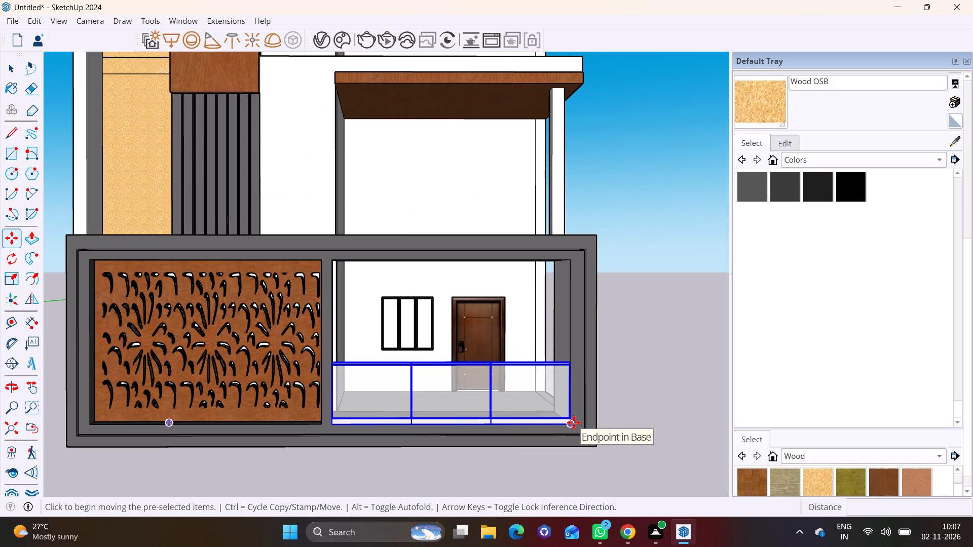
click(574, 422)
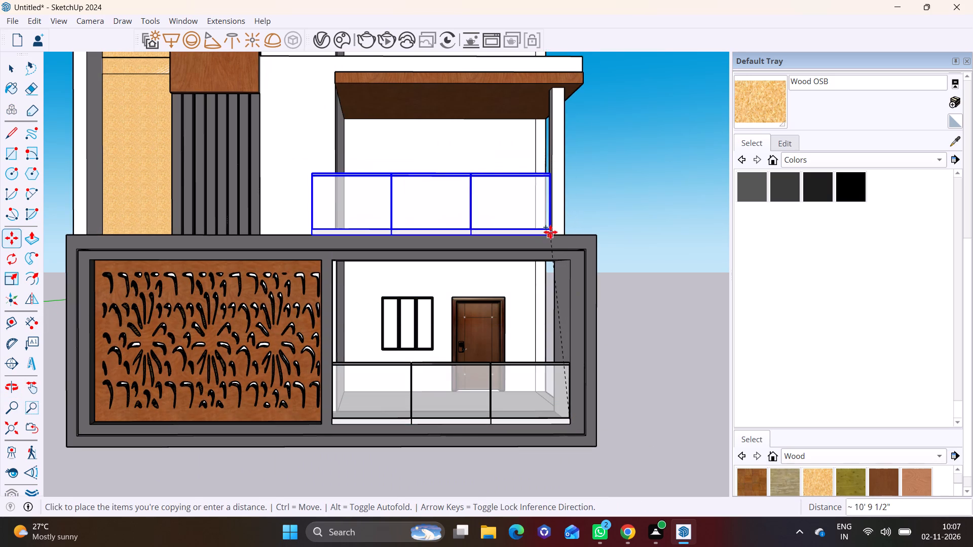
click(556, 235)
Move the copied railing back to the balcony opening so that it ends against the corner column.
middle_drag(548, 271, 338, 371)
middle_drag(533, 242, 497, 292)
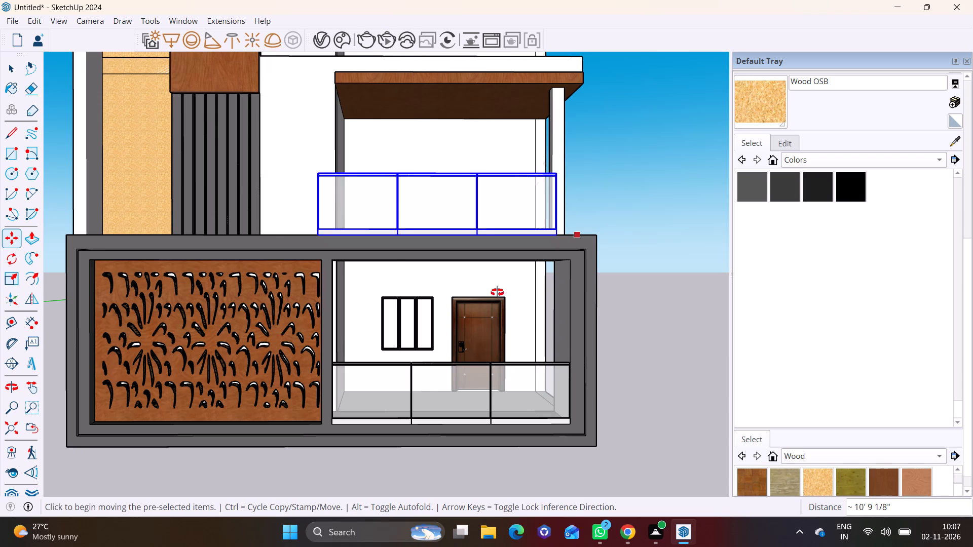
middle_drag(497, 292, 426, 395)
middle_drag(436, 282, 411, 303)
click(450, 350)
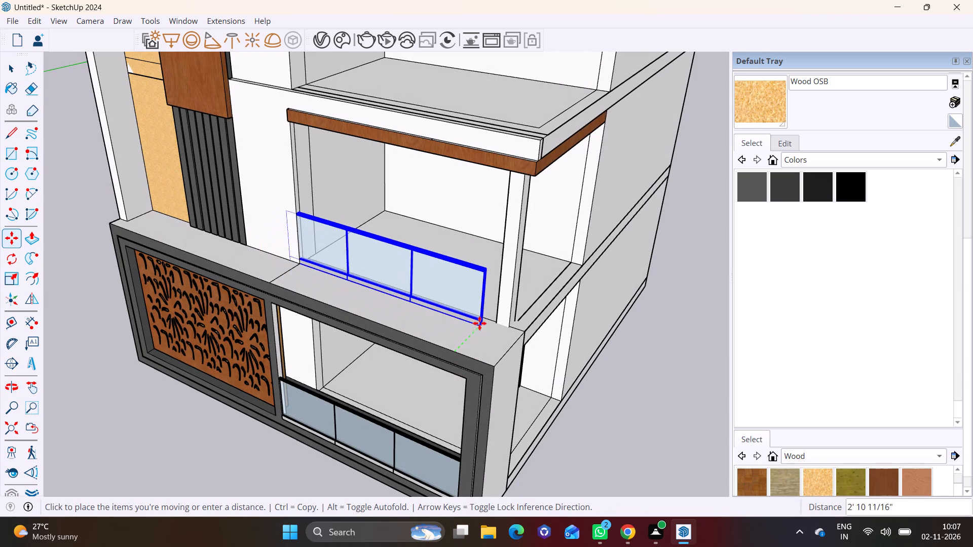
click(497, 321)
key(space)
click(645, 355)
Examine the facade and both glass railings from the front and the corner side.
scroll(492, 366, down, 3)
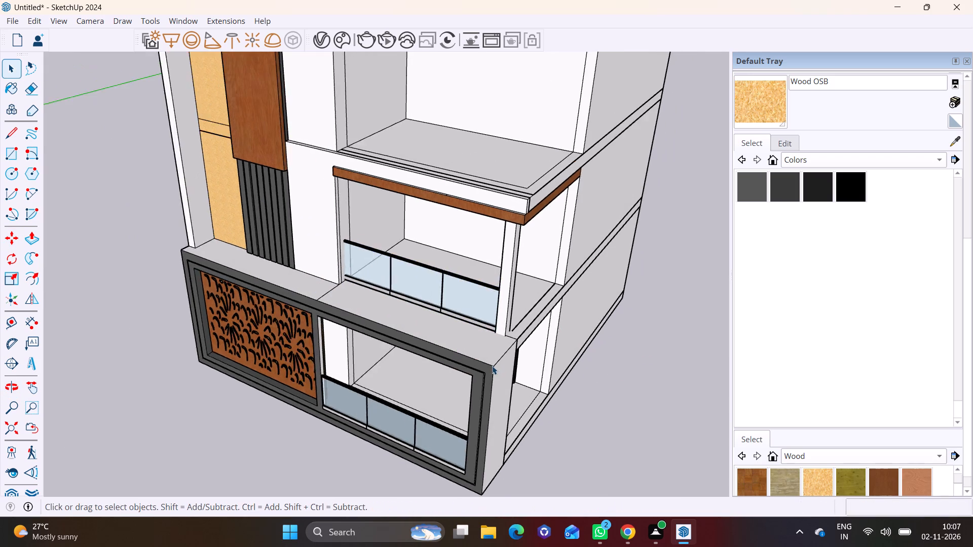
scroll(492, 366, down, 3)
middle_drag(535, 362, 640, 240)
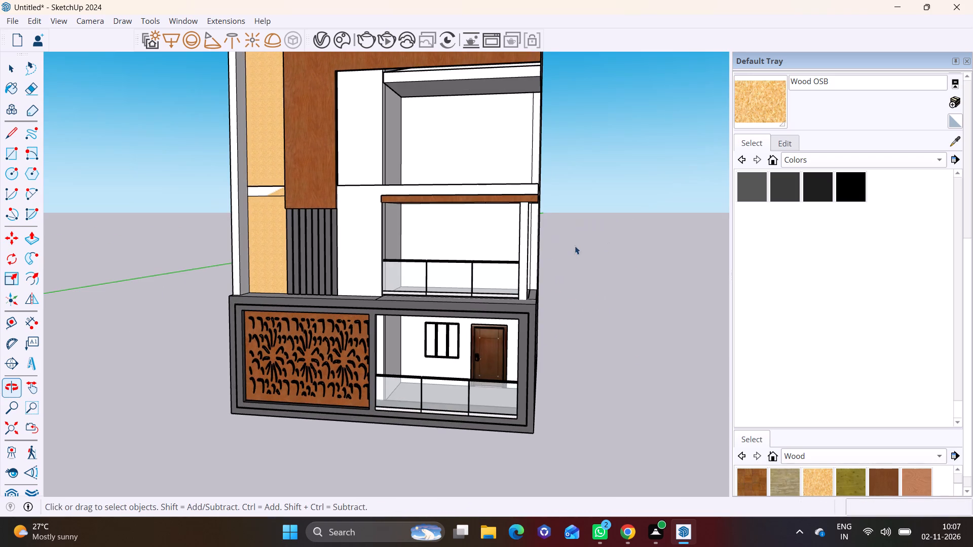
scroll(404, 238, up, 2)
scroll(399, 242, down, 3)
middle_drag(399, 245, 506, 221)
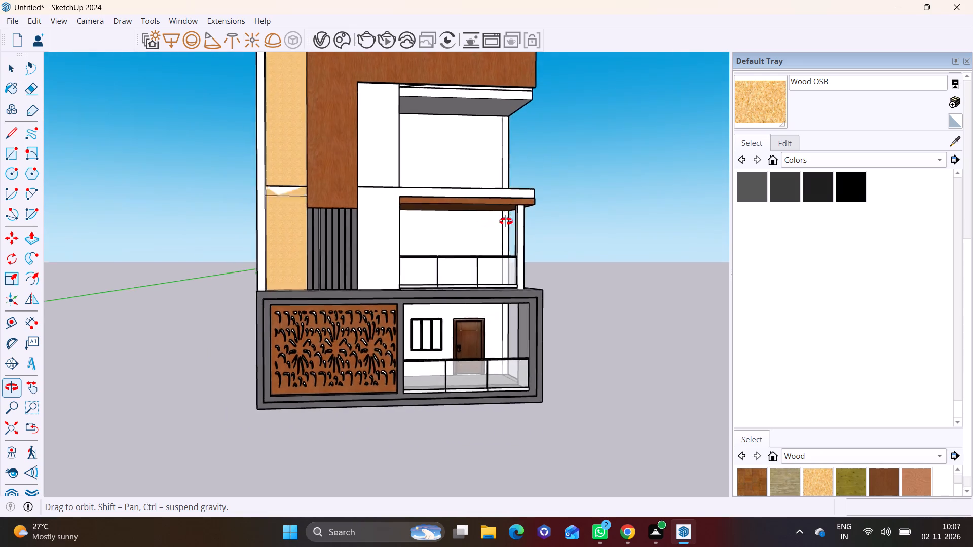
middle_drag(506, 221, 433, 242)
scroll(433, 242, down, 2)
scroll(570, 273, down, 2)
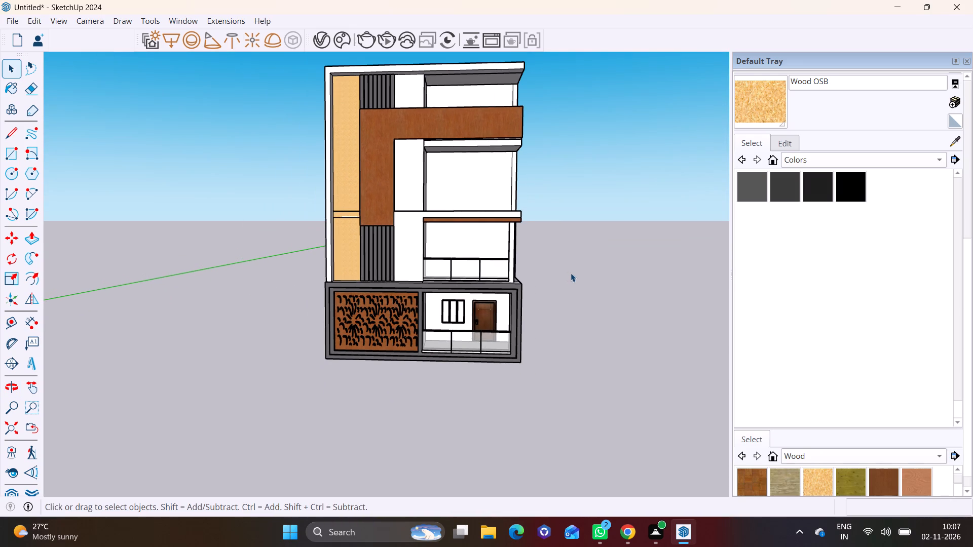
middle_drag(566, 278, 475, 290)
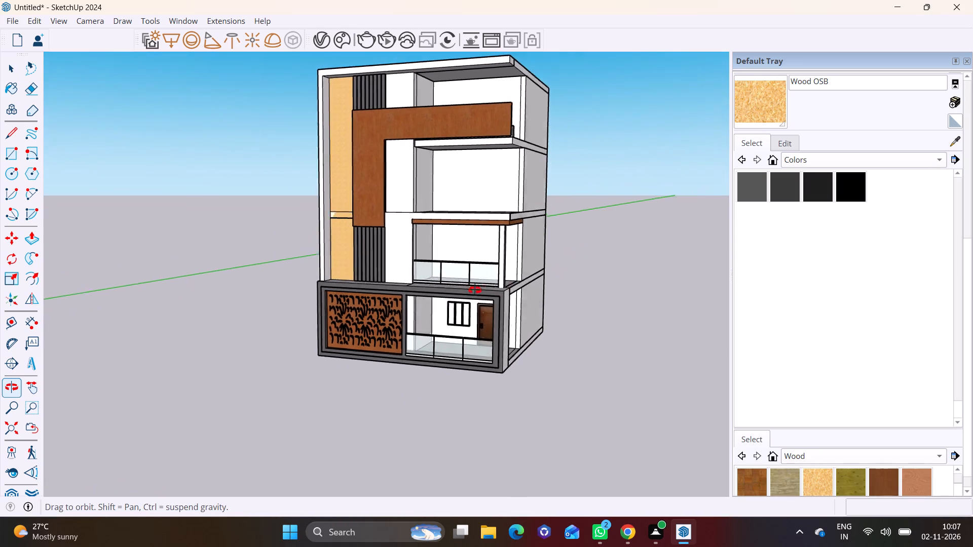
middle_drag(475, 290, 399, 310)
scroll(410, 200, up, 3)
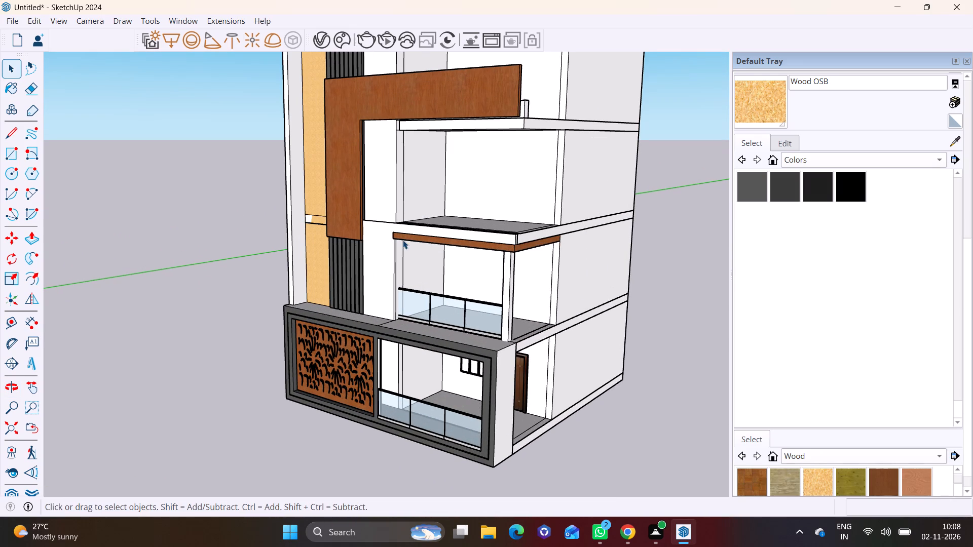
middle_drag(430, 259, 479, 218)
scroll(480, 275, up, 3)
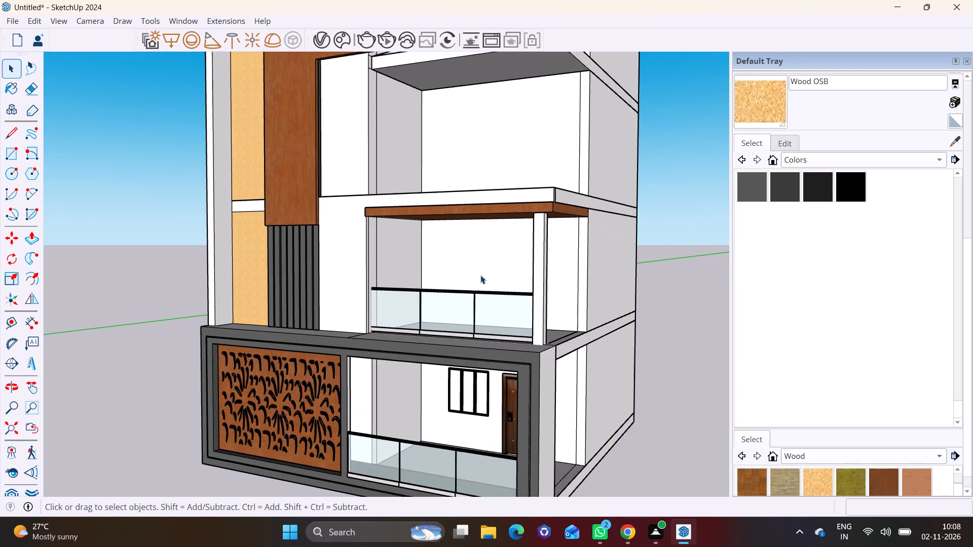
scroll(484, 277, up, 3)
middle_drag(546, 312, 426, 331)
scroll(425, 331, down, 8)
shift+middle_drag(475, 356, 472, 343)
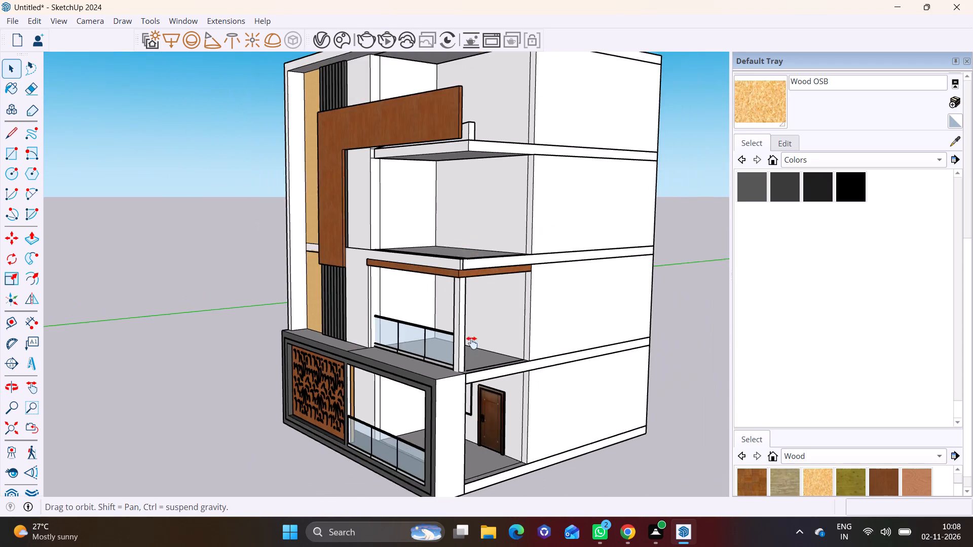
Copy the ground-floor wooden door straight up about 11' onto the first-floor balcony's back wall.
shift+middle_drag(472, 343, 409, 217)
scroll(403, 225, up, 4)
middle_drag(439, 246, 357, 249)
click(420, 300)
scroll(420, 300, up, 1)
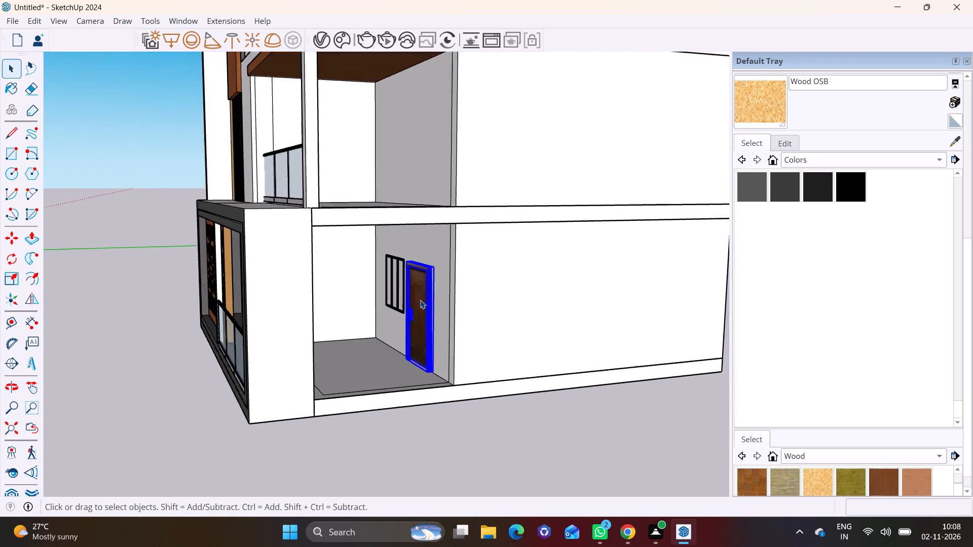
scroll(420, 300, up, 6)
key(m)
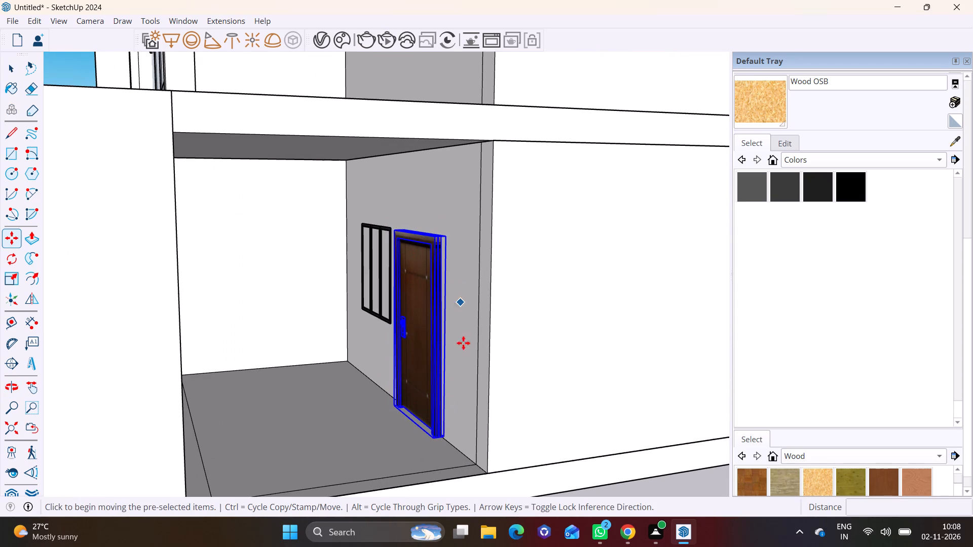
click(440, 437)
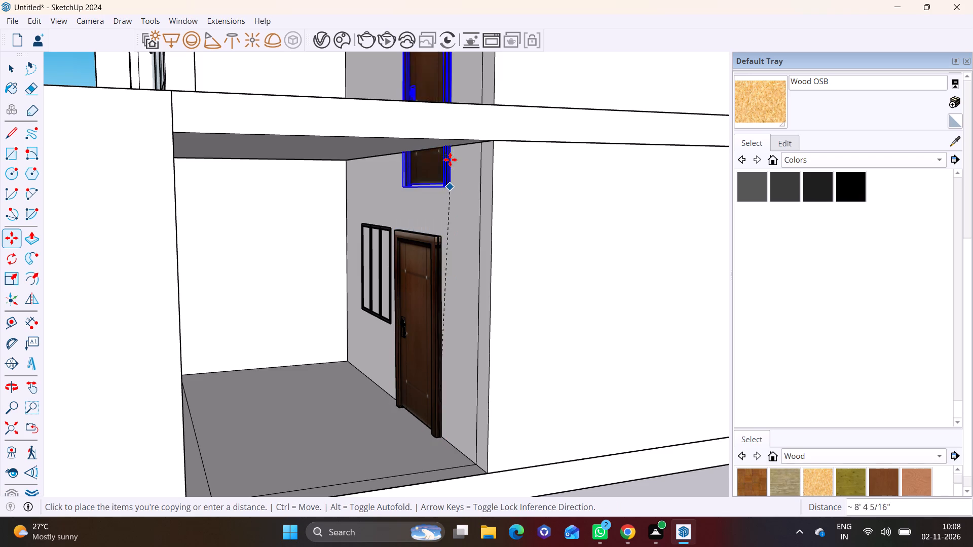
shift+middle_drag(448, 139, 445, 340)
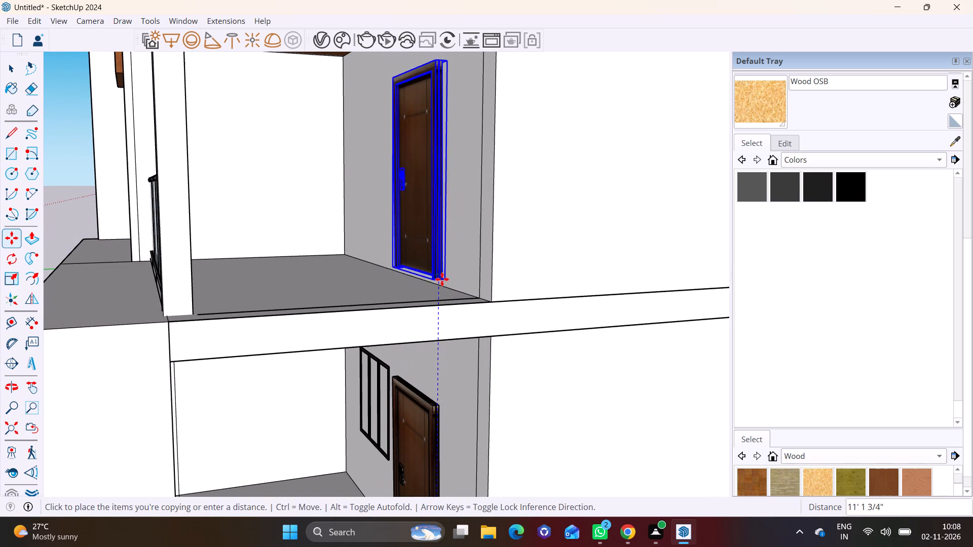
click(442, 285)
key(space)
Copy the ground-floor three-pane window straight up about 11' 1" beside the copied first-floor door.
click(373, 398)
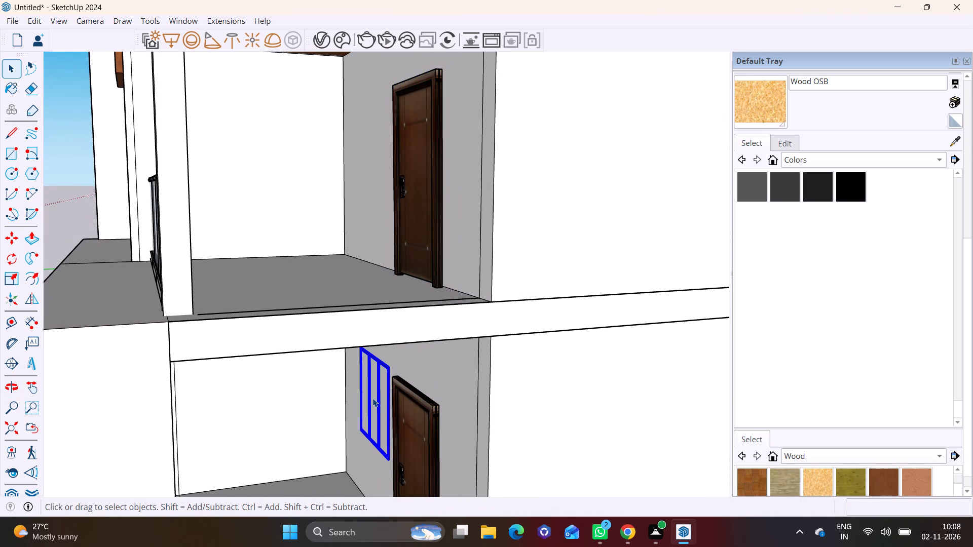
key(m)
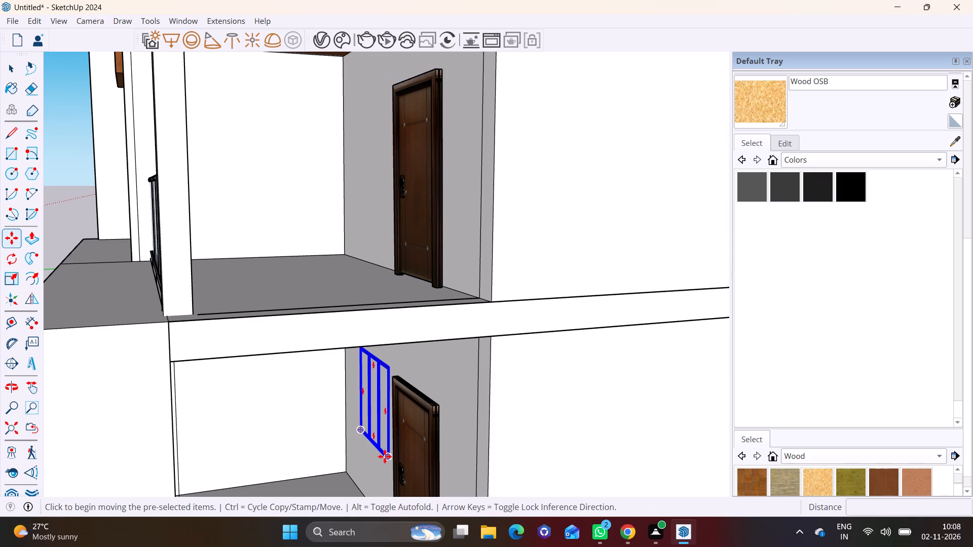
click(386, 457)
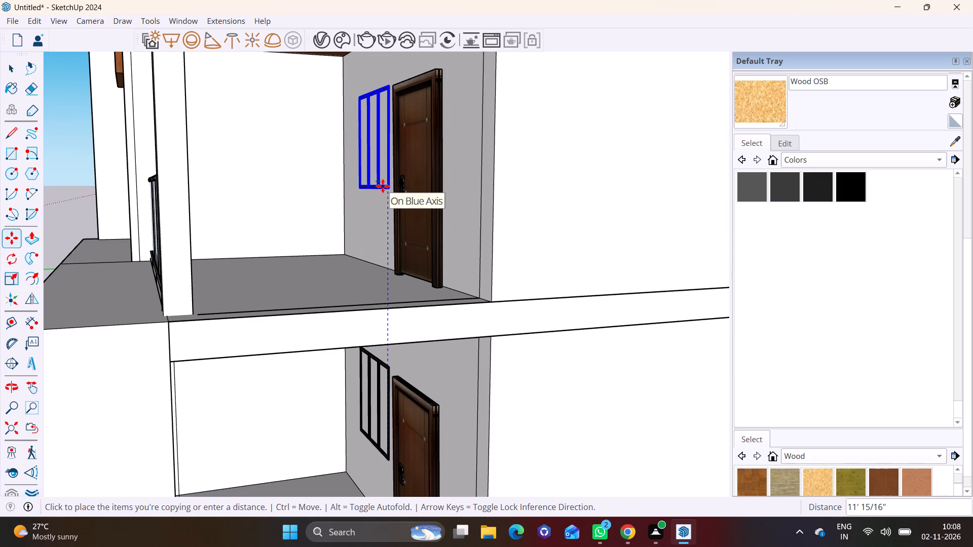
click(383, 186)
key(space)
click(314, 288)
Shift the first-floor window about 4" along the back wall, closer to the door and slightly lower.
middle_drag(327, 273, 607, 255)
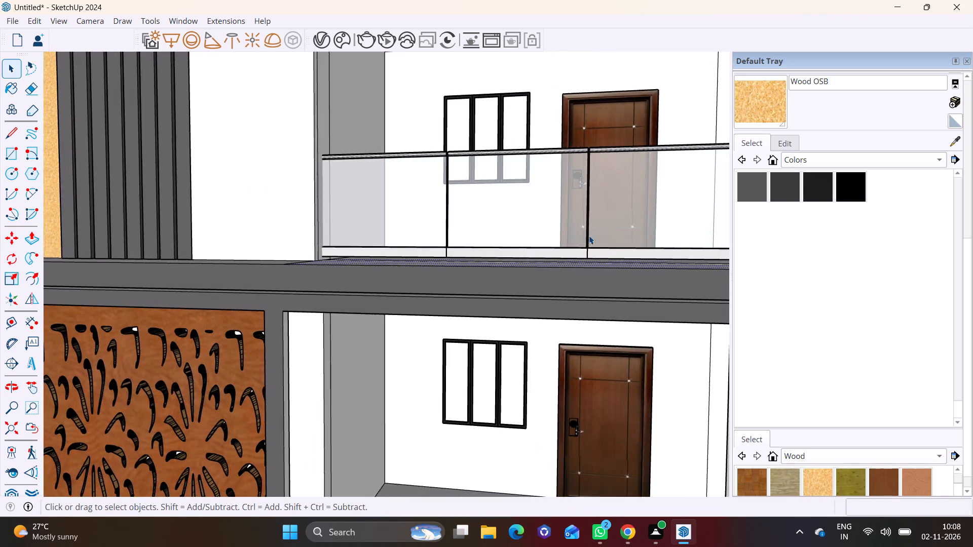
scroll(589, 236, down, 3)
shift+middle_drag(540, 216, 463, 221)
middle_drag(590, 254, 655, 285)
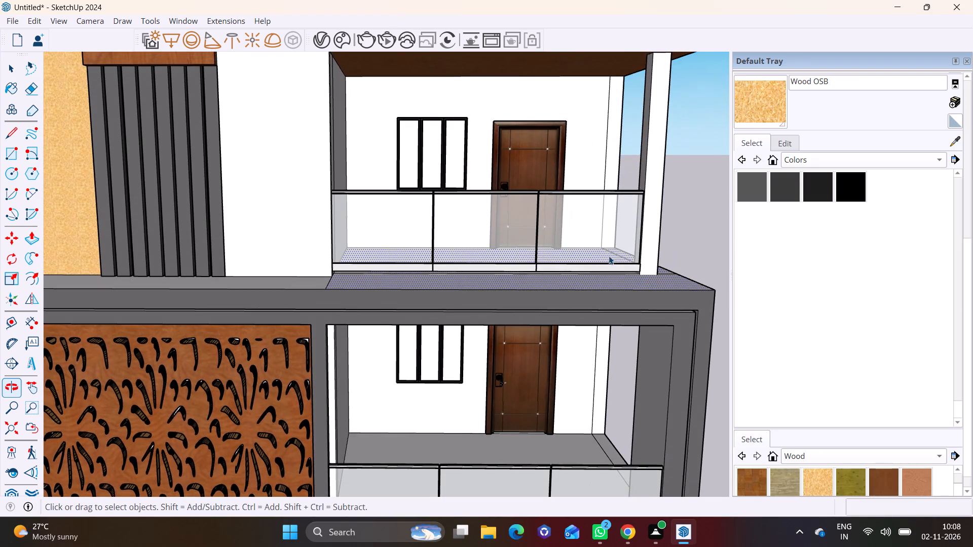
scroll(509, 214, down, 1)
shift+middle_drag(494, 203, 496, 310)
scroll(465, 245, up, 3)
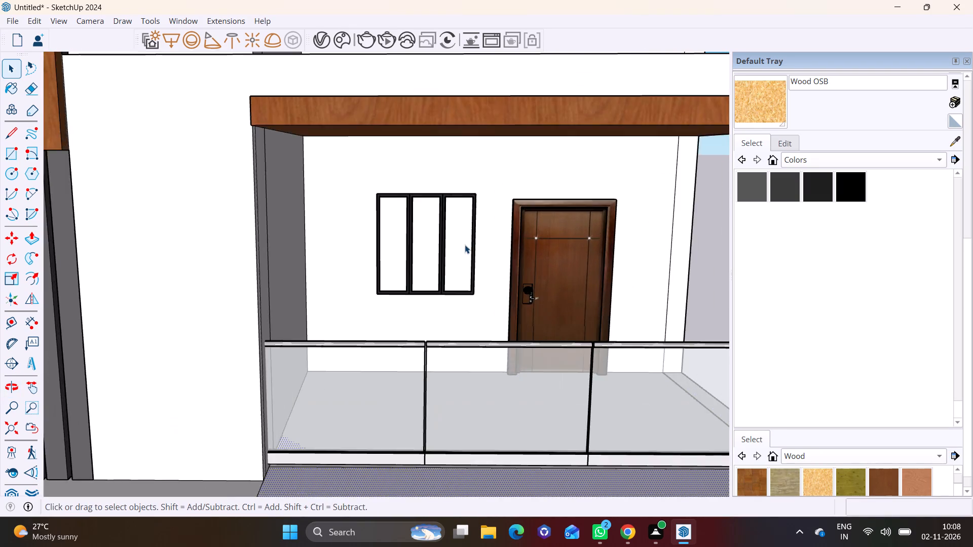
scroll(465, 245, up, 5)
click(477, 202)
key(m)
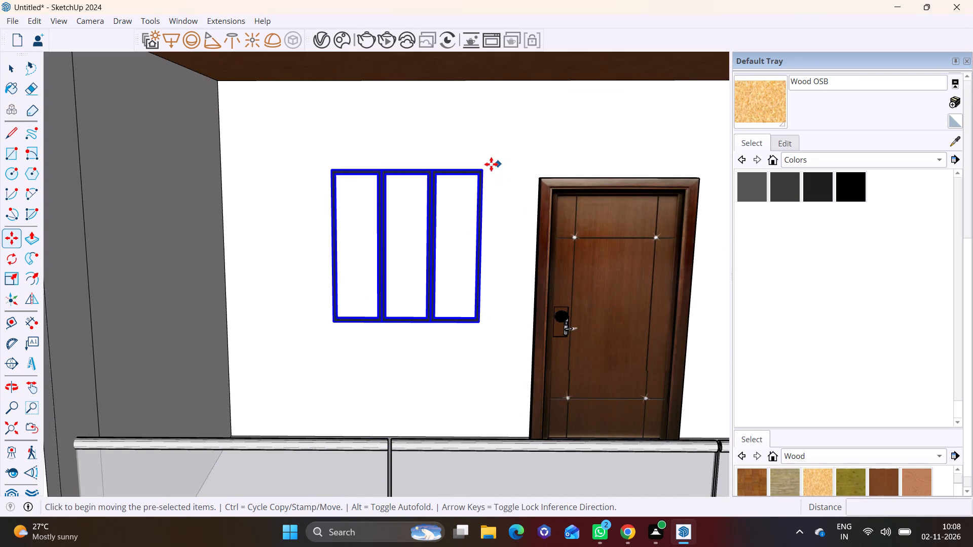
click(480, 170)
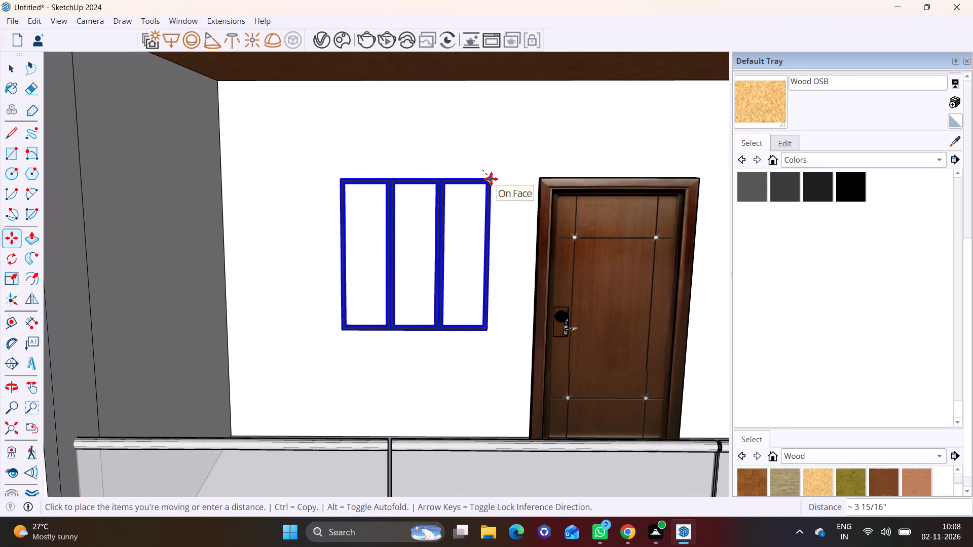
click(491, 179)
key(space)
click(295, 241)
scroll(295, 241, down, 4)
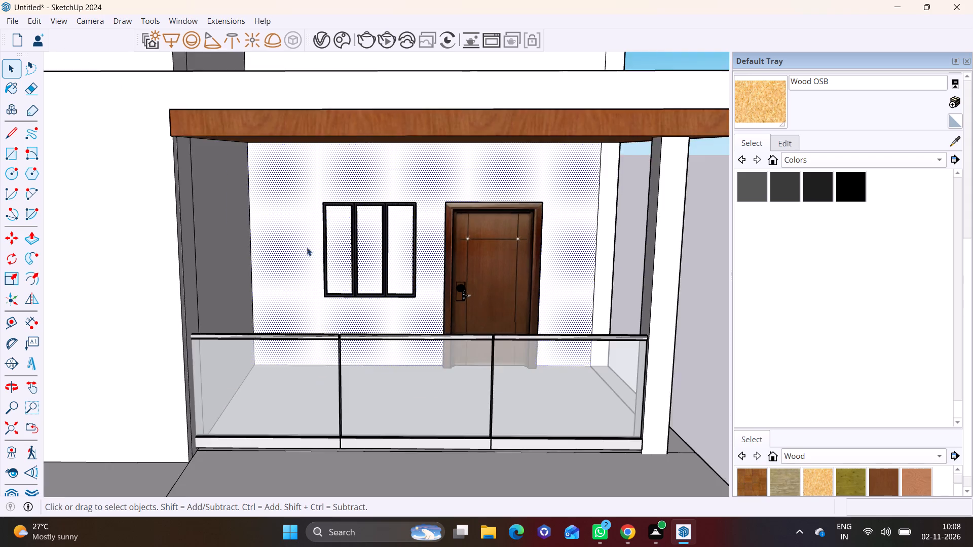
scroll(307, 247, down, 5)
click(591, 267)
Copy the first-floor door straight up about 11' 1" onto the second-floor balcony's back wall.
middle_drag(466, 272, 482, 208)
scroll(470, 228, down, 2)
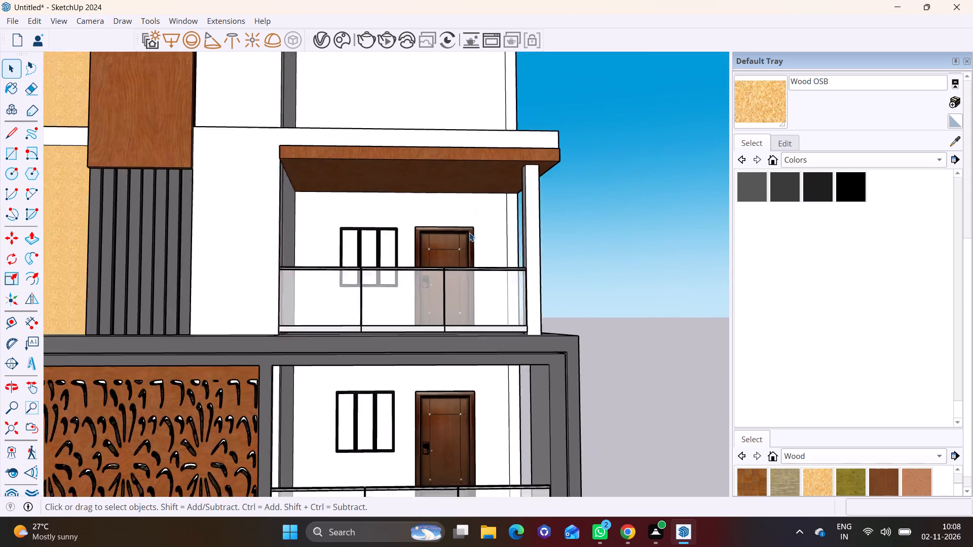
scroll(469, 232, down, 4)
shift+middle_drag(469, 244, 465, 333)
click(465, 334)
scroll(465, 334, up, 5)
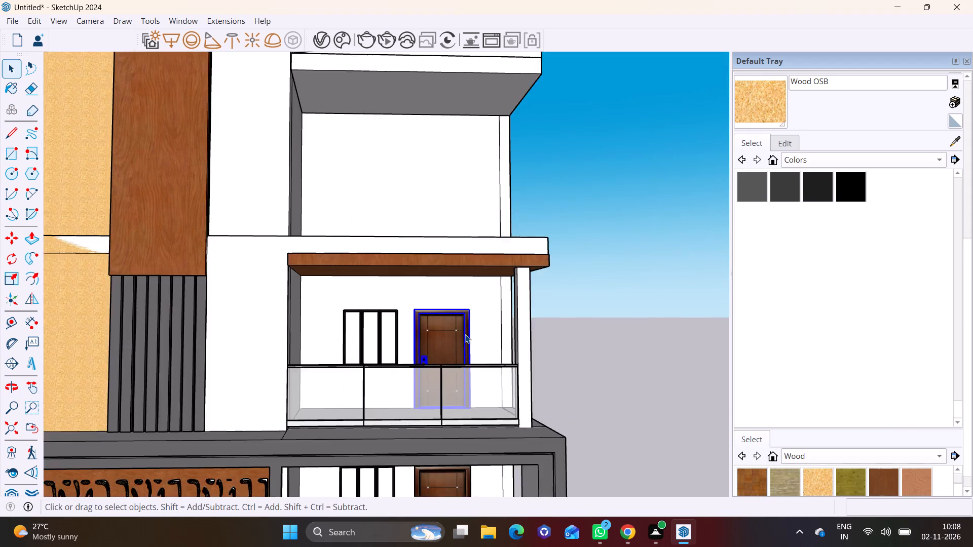
scroll(465, 334, up, 3)
key(m)
click(468, 295)
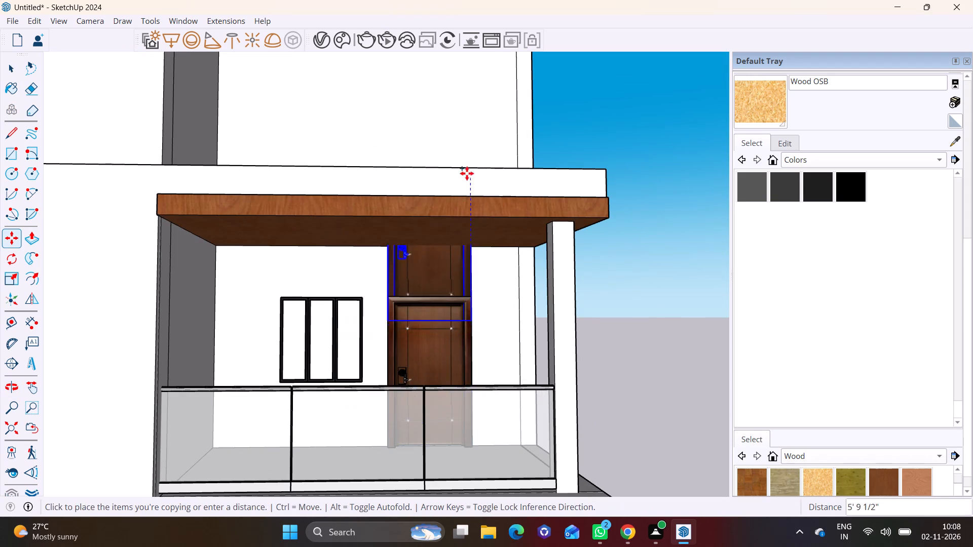
shift+middle_drag(467, 187, 455, 413)
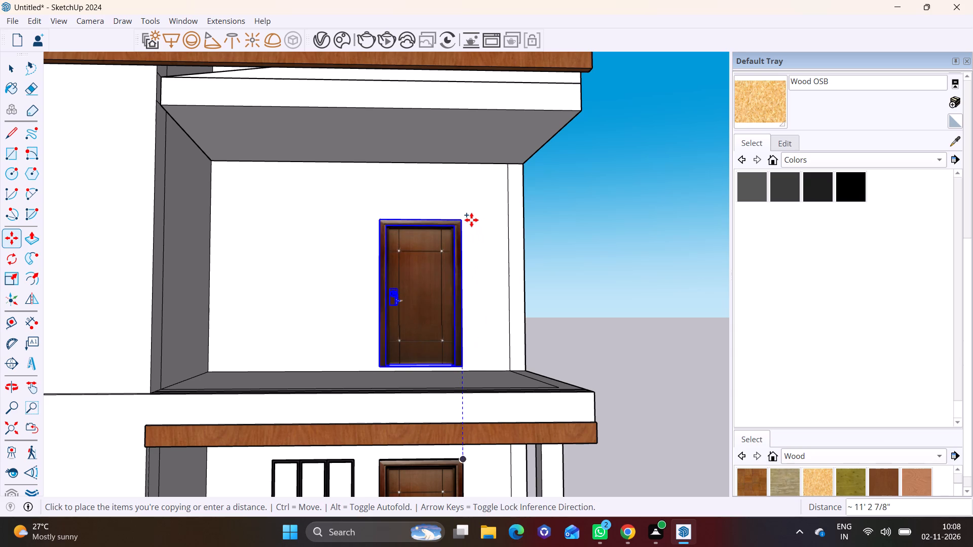
click(471, 223)
key(space)
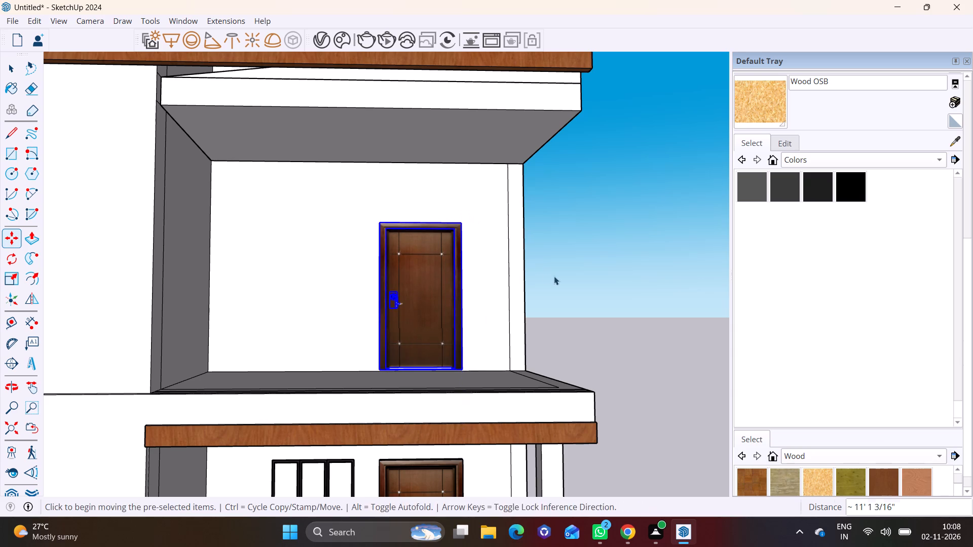
click(554, 276)
Copy the first-floor three-pane window straight up about 11' 1" beside the second-floor door.
shift+middle_drag(452, 361, 494, 271)
click(392, 383)
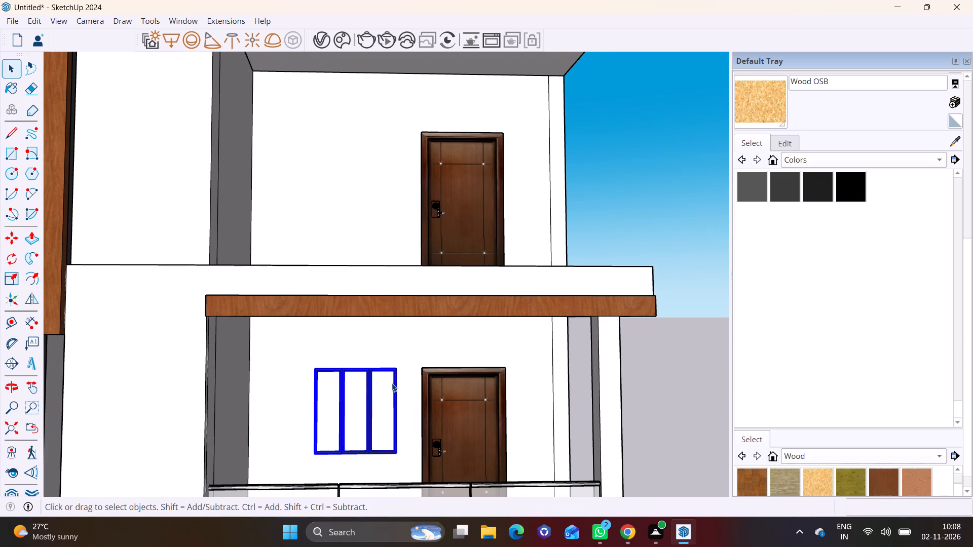
key(m)
click(392, 367)
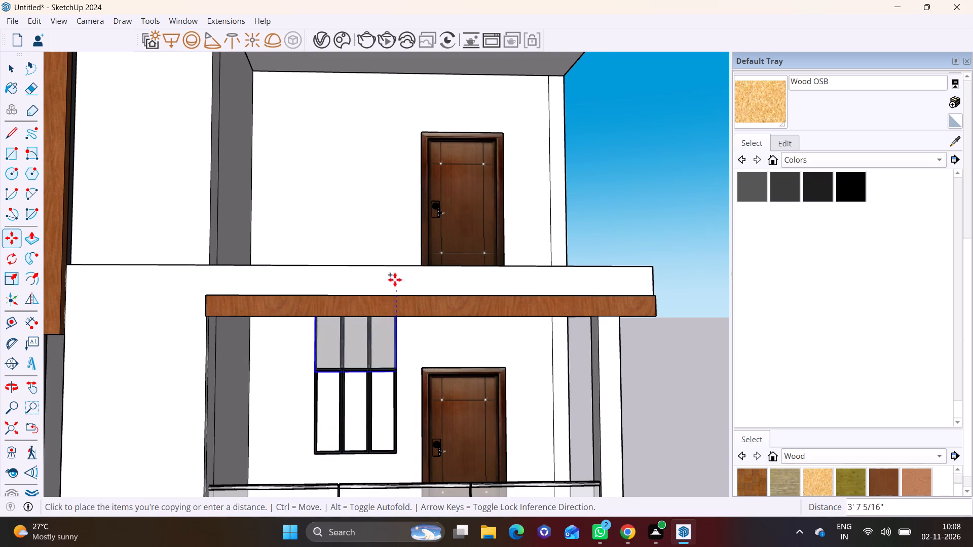
middle_drag(402, 178, 408, 264)
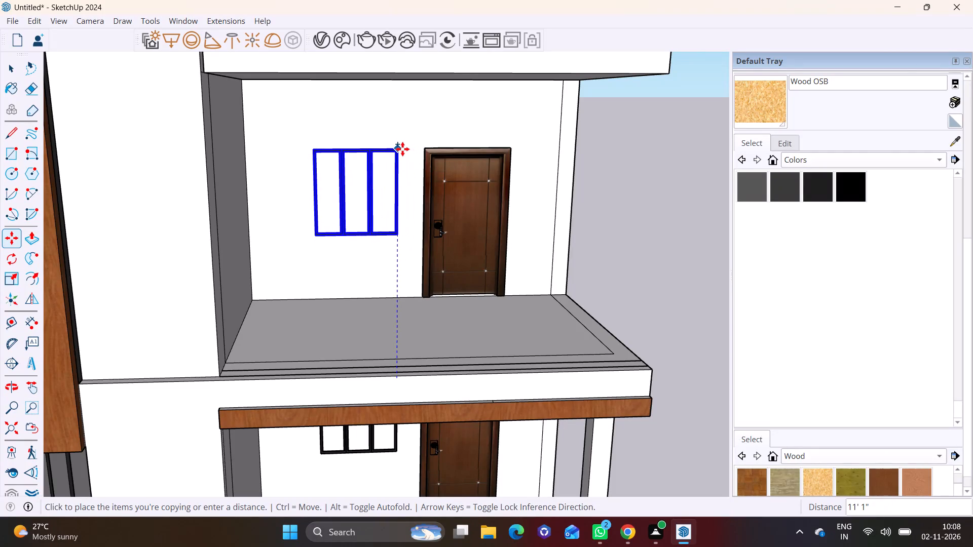
click(402, 149)
key(space)
click(699, 227)
Push/Pull the underside of the horizontal wood band down a few inches over the slab edge behind it.
scroll(613, 331, down, 1)
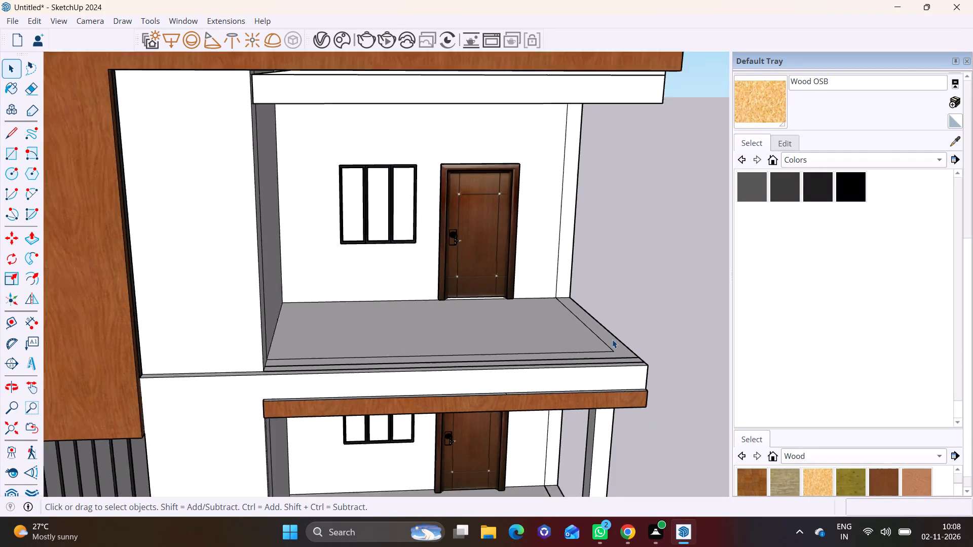
scroll(612, 339, down, 6)
middle_drag(607, 373, 519, 241)
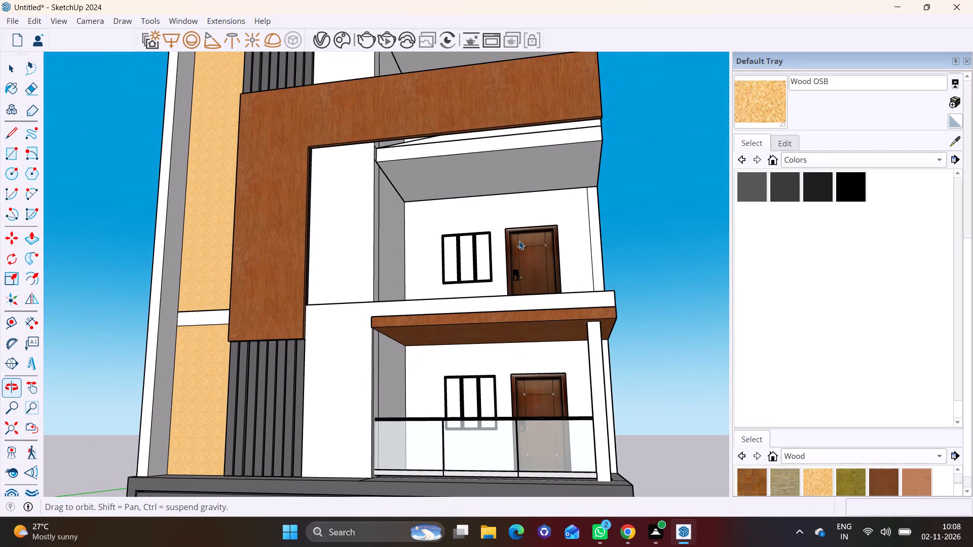
scroll(498, 201, up, 5)
shift+scroll(487, 190, down, 1)
shift+middle_drag(487, 190, 495, 264)
scroll(403, 175, up, 2)
middle_drag(397, 174, 399, 127)
scroll(411, 150, up, 3)
click(411, 159)
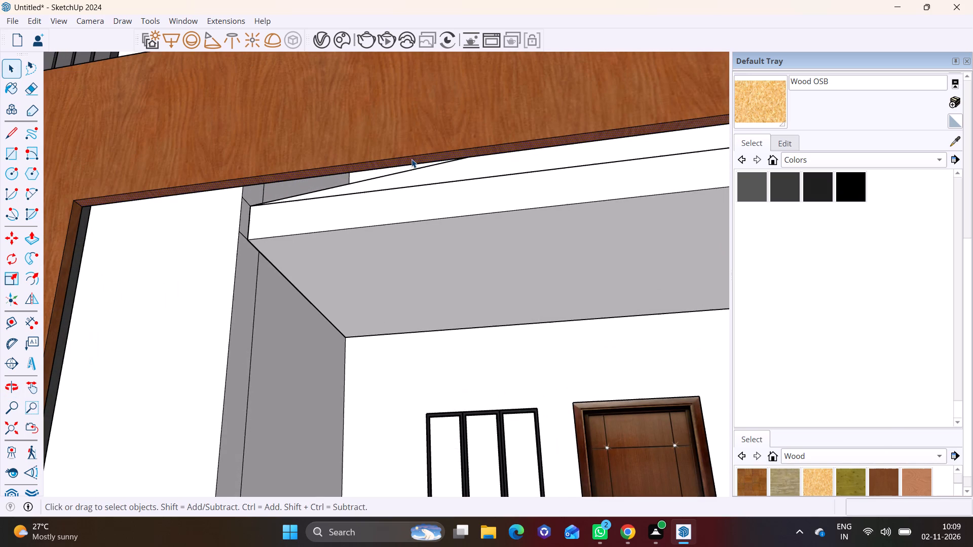
click(41, 229)
click(365, 161)
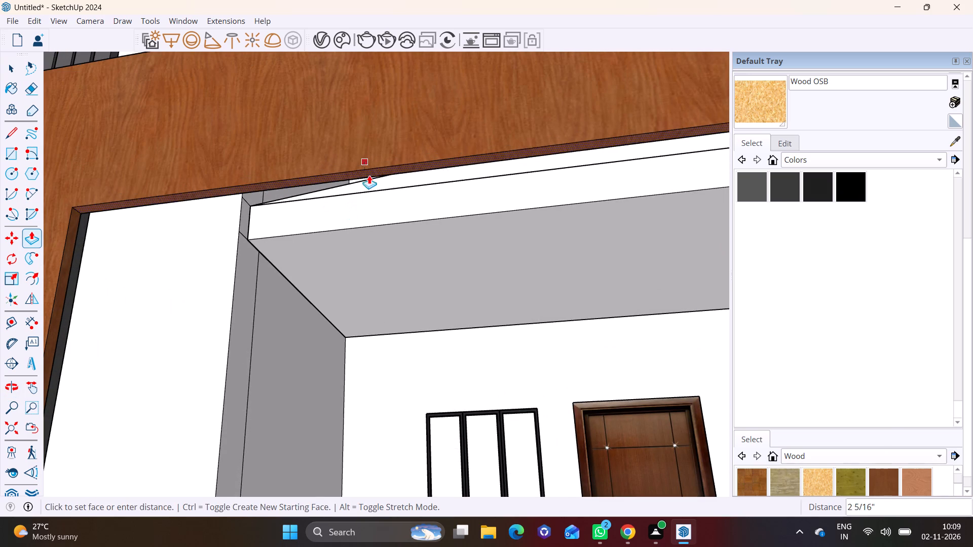
click(376, 187)
key(space)
Examine the upper facade from the front, including the wood frame, the roof overhang and the second-floor balcony.
scroll(386, 255, down, 10)
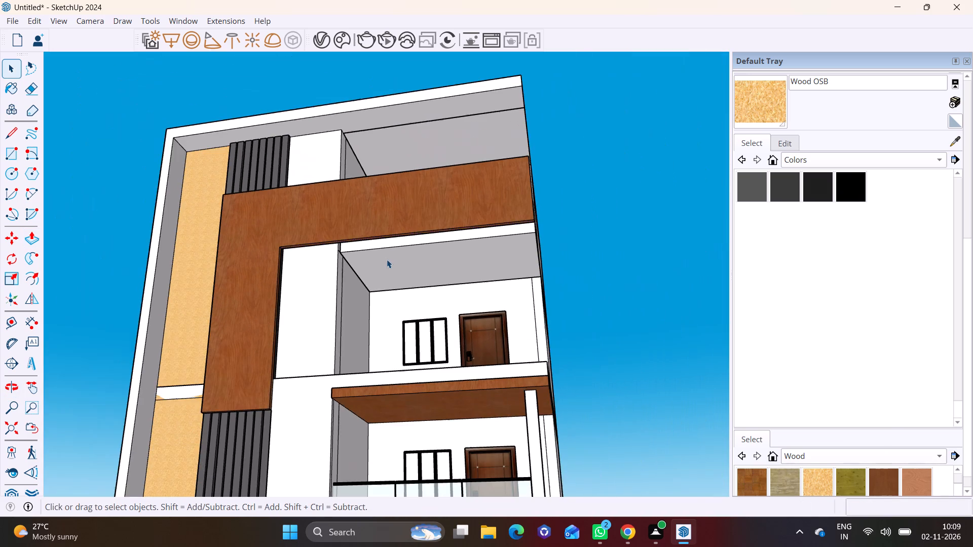
scroll(387, 259, down, 1)
middle_drag(429, 220, 540, 351)
scroll(464, 324, down, 3)
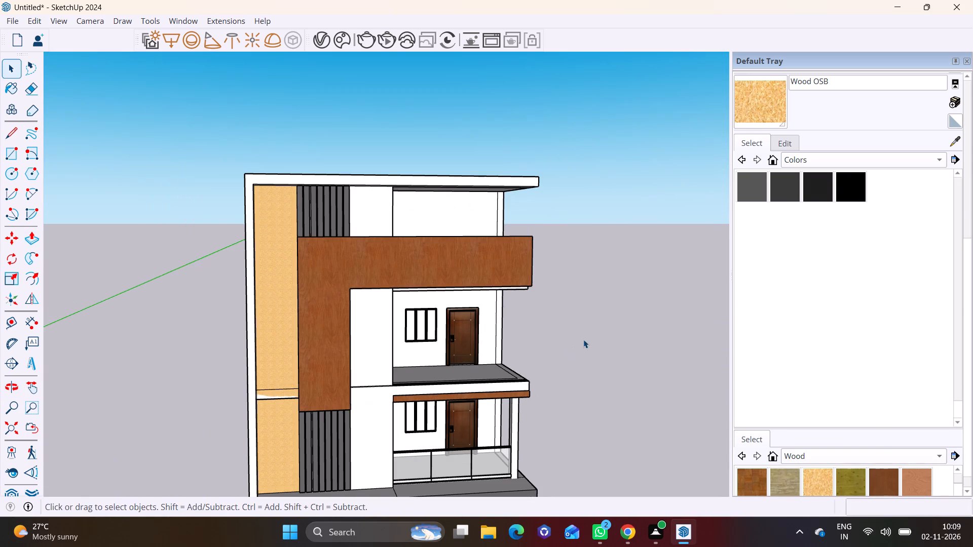
key(space)
click(567, 318)
scroll(520, 211, up, 3)
middle_drag(514, 220, 446, 211)
scroll(446, 211, up, 1)
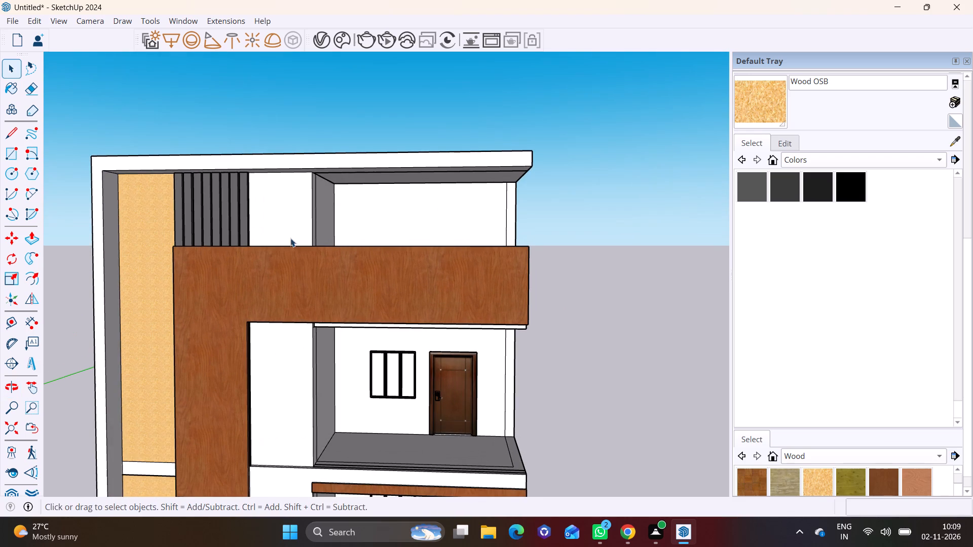
scroll(269, 235, down, 6)
Draw a rectangle about 4' 7" by 5' on the top-floor wall between the dark slats and the balcony opening, under the roof.
shift+middle_drag(323, 258, 438, 273)
middle_drag(434, 245, 312, 294)
scroll(364, 247, up, 8)
key(space)
click(365, 242)
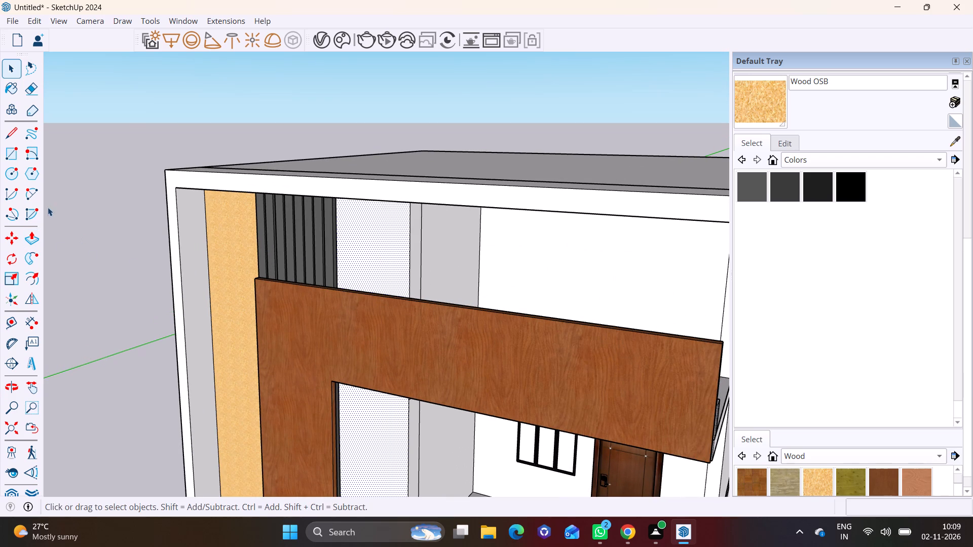
click(14, 152)
scroll(535, 266, up, 5)
middle_drag(372, 194, 377, 137)
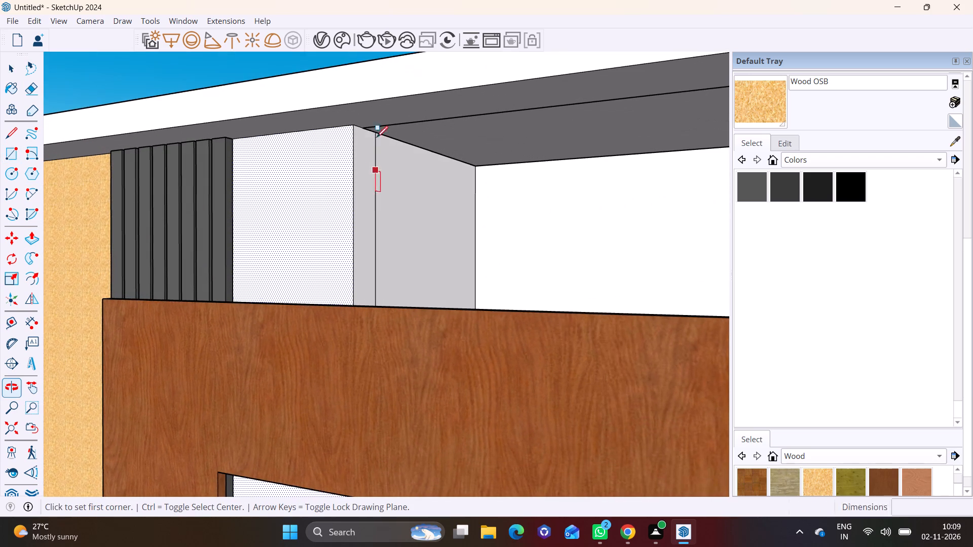
click(233, 140)
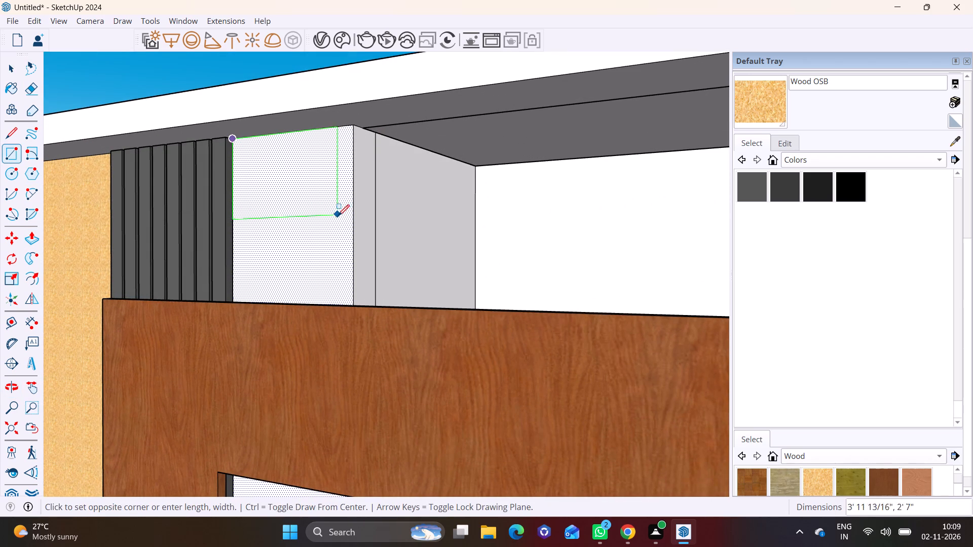
middle_drag(338, 222, 337, 293)
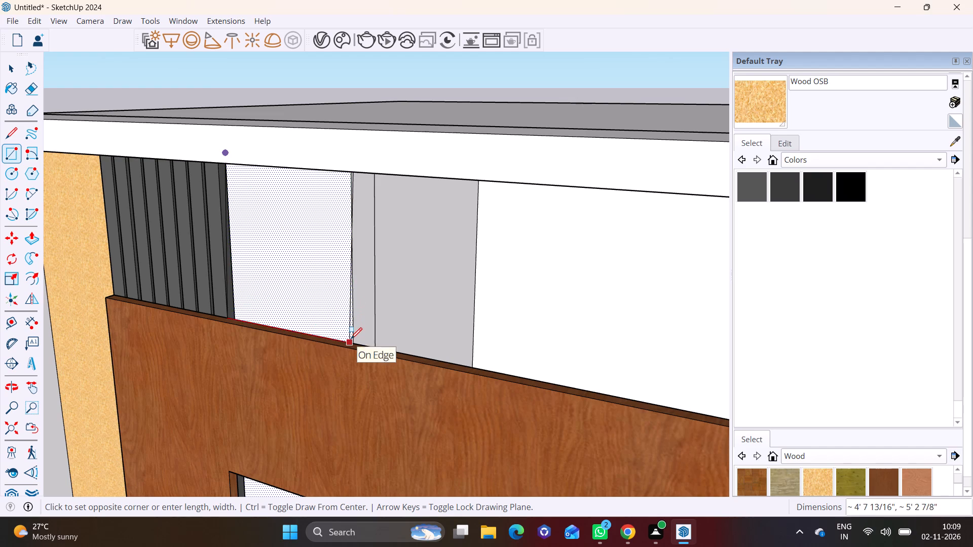
scroll(351, 338, up, 8)
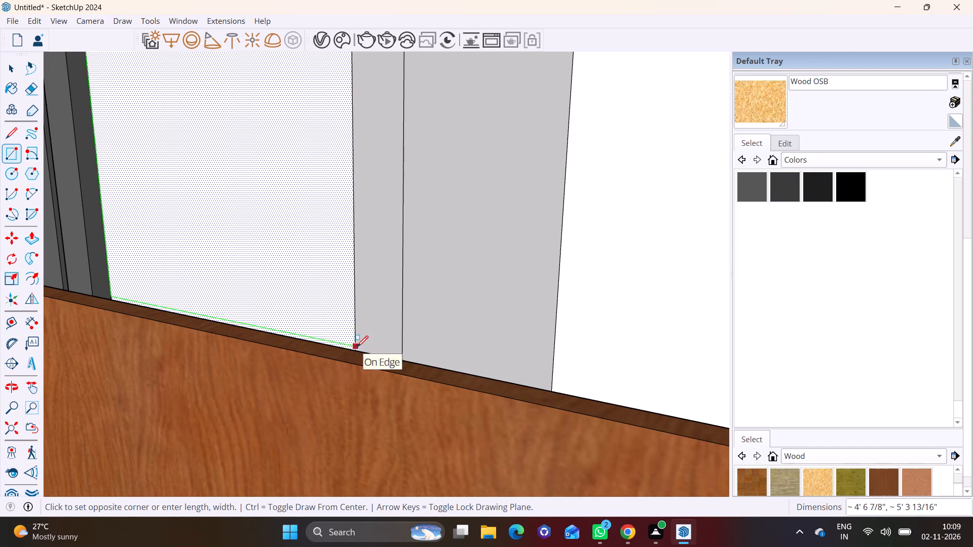
scroll(354, 347, down, 5)
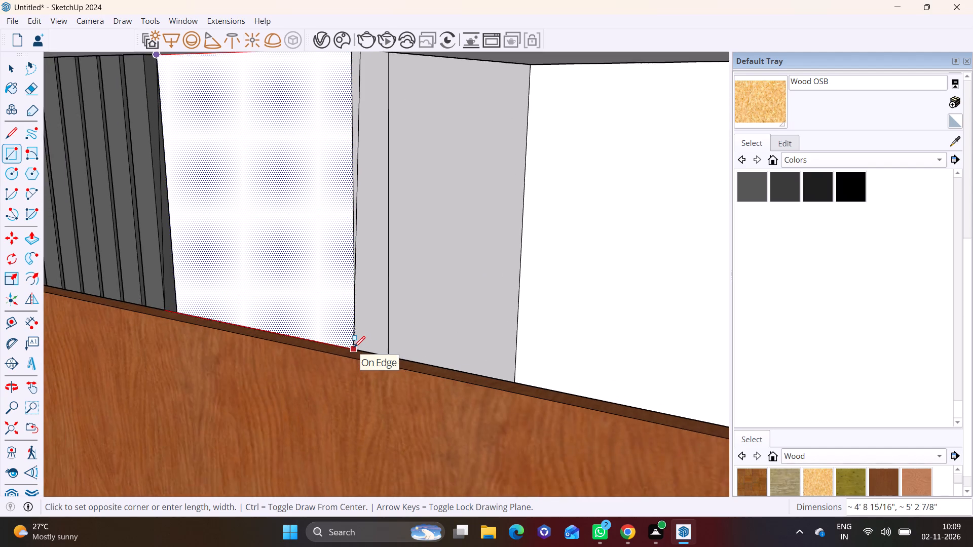
scroll(354, 347, down, 5)
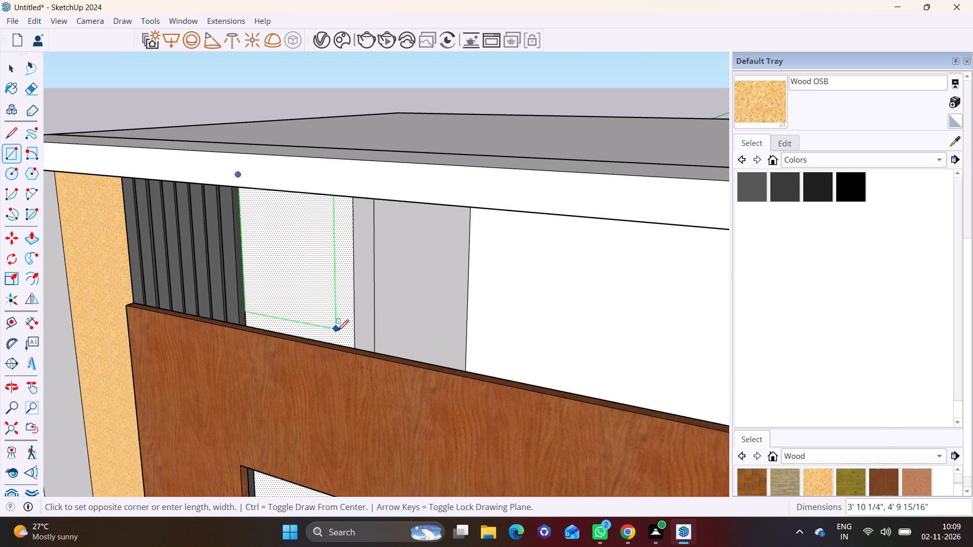
middle_drag(343, 337, 385, 269)
scroll(365, 309, up, 1)
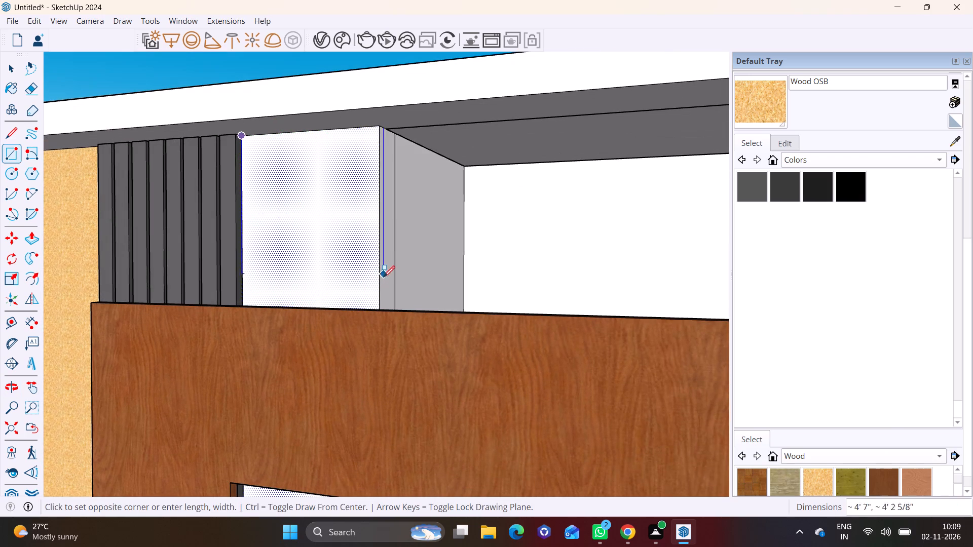
click(379, 307)
Push/Pull the new top-floor rectangle back about 15 inches in two stages, by 6 5/16" and 9", to form a recess.
key(space)
click(336, 250)
middle_drag(375, 256, 321, 276)
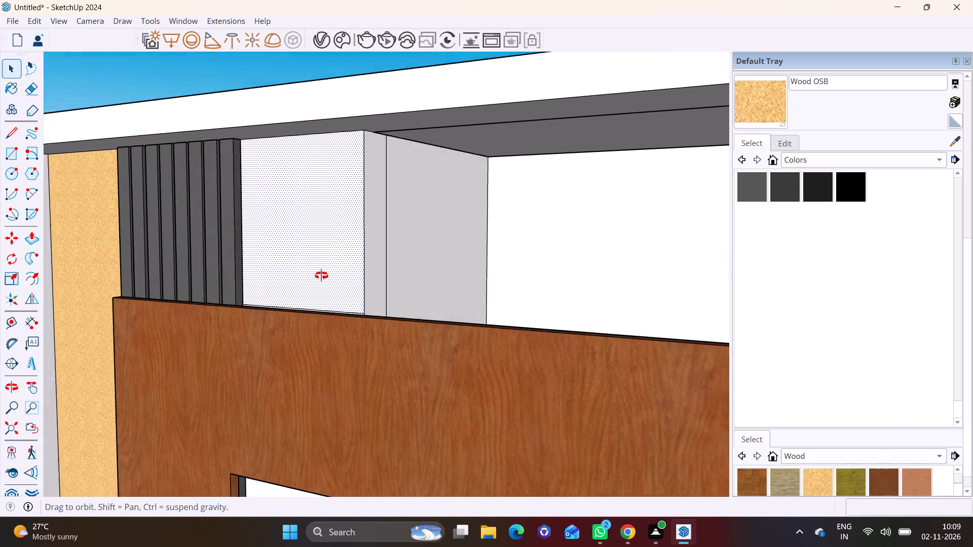
middle_drag(321, 276, 250, 306)
click(41, 237)
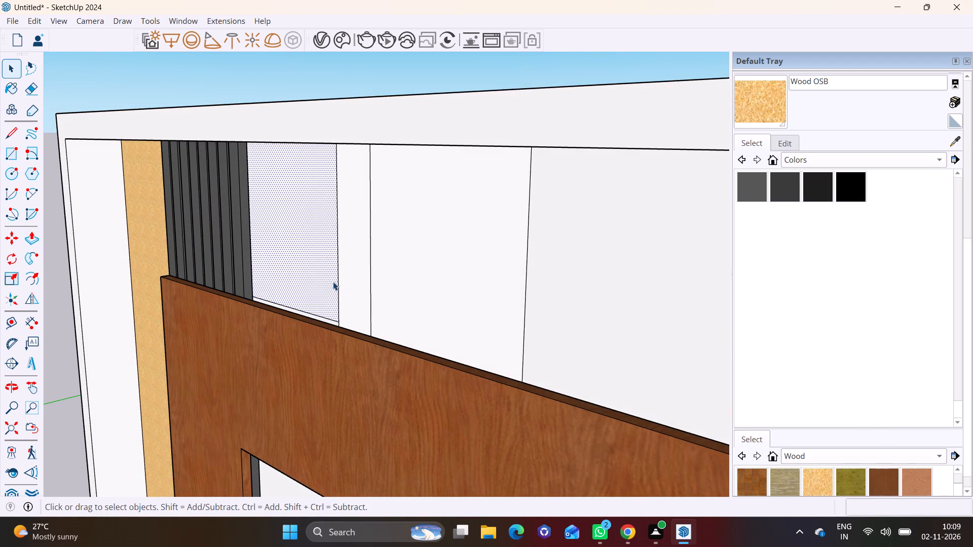
click(318, 273)
click(33, 232)
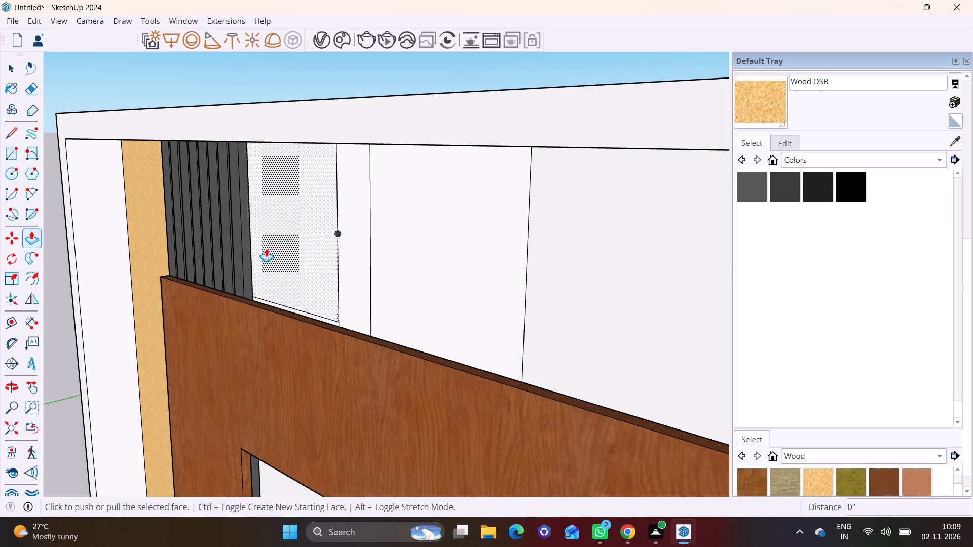
click(272, 246)
click(326, 235)
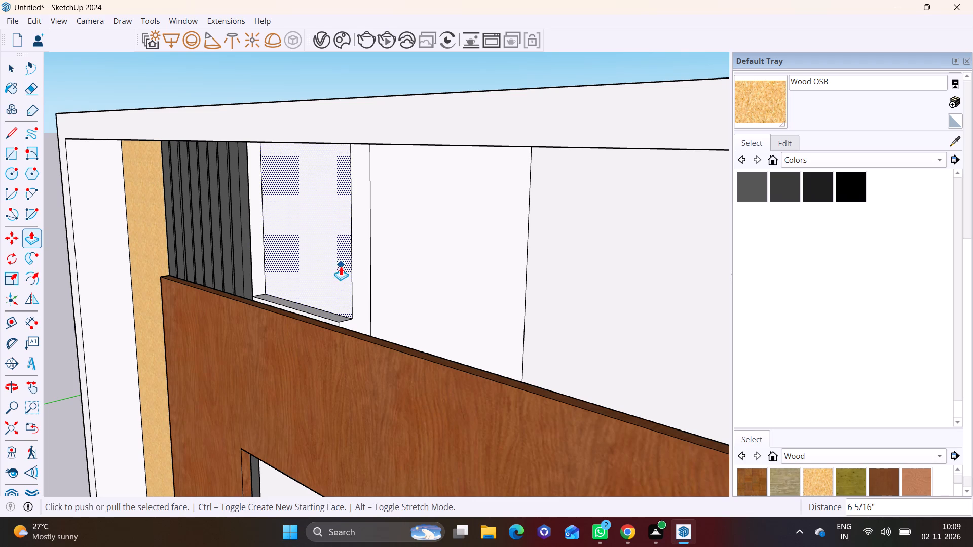
click(325, 262)
click(346, 257)
key(space)
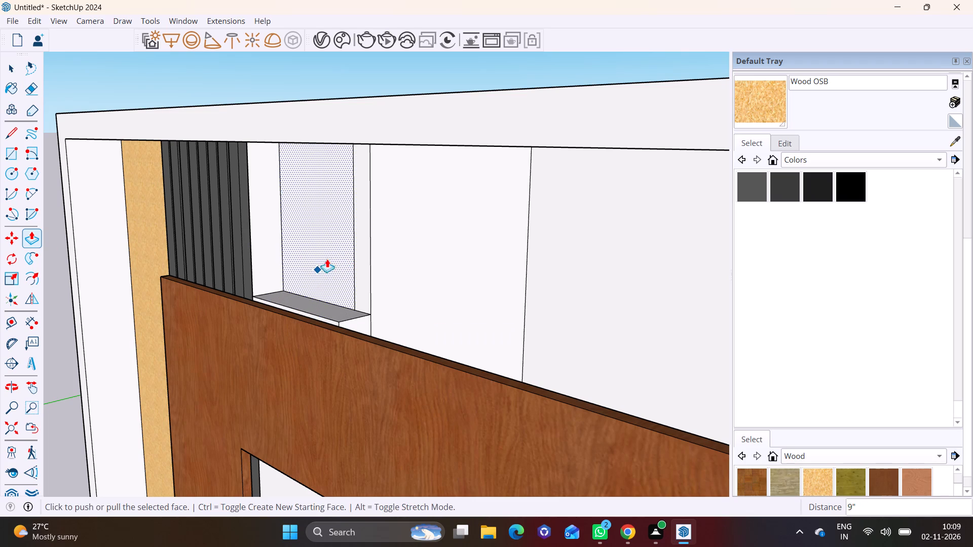
Delete the leftover vertical edge at the balcony side of the top-floor recess.
click(354, 234)
key(Delete)
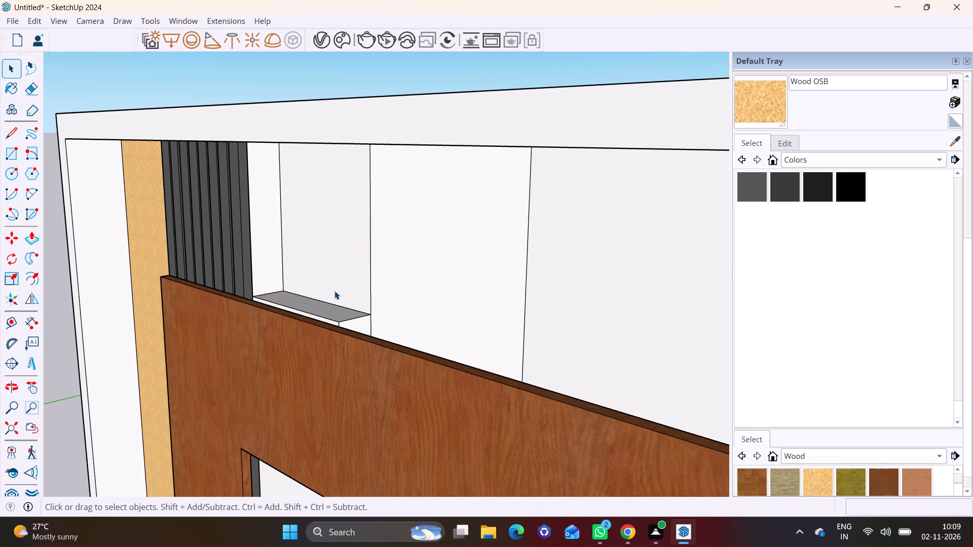
Push/Pull the top-floor recess's ledge down slightly behind the wood band.
scroll(333, 292, down, 8)
middle_drag(366, 294, 628, 291)
scroll(506, 300, up, 6)
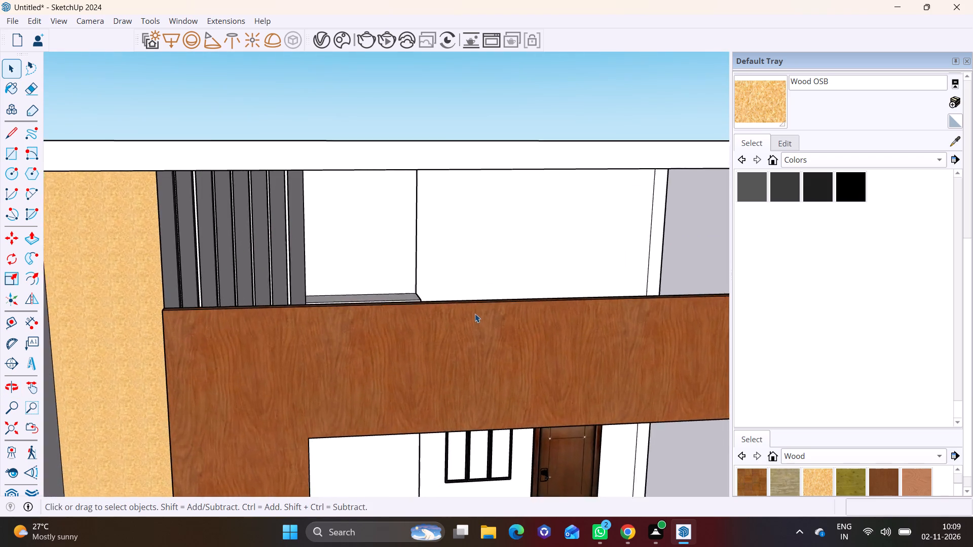
scroll(475, 314, up, 1)
middle_drag(560, 325, 256, 351)
scroll(226, 243, up, 4)
click(295, 288)
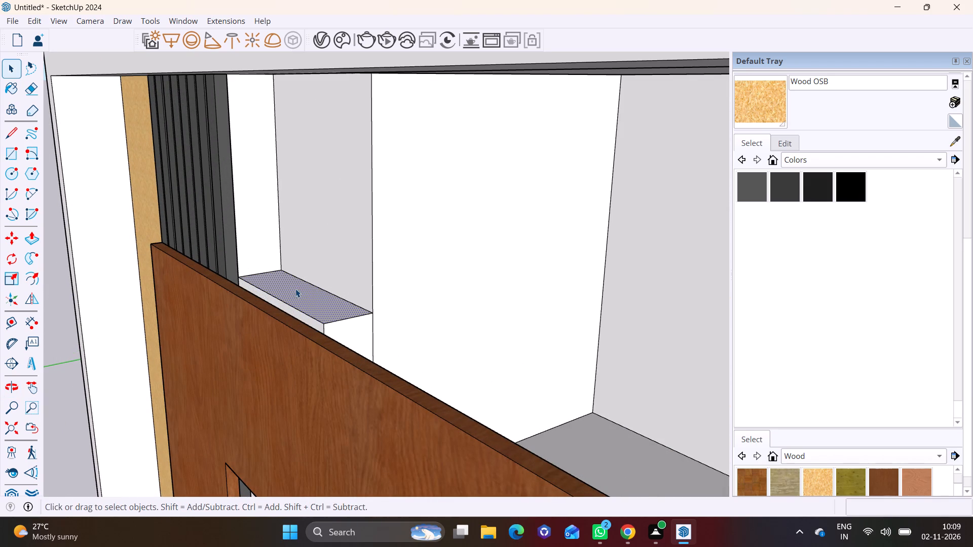
click(33, 237)
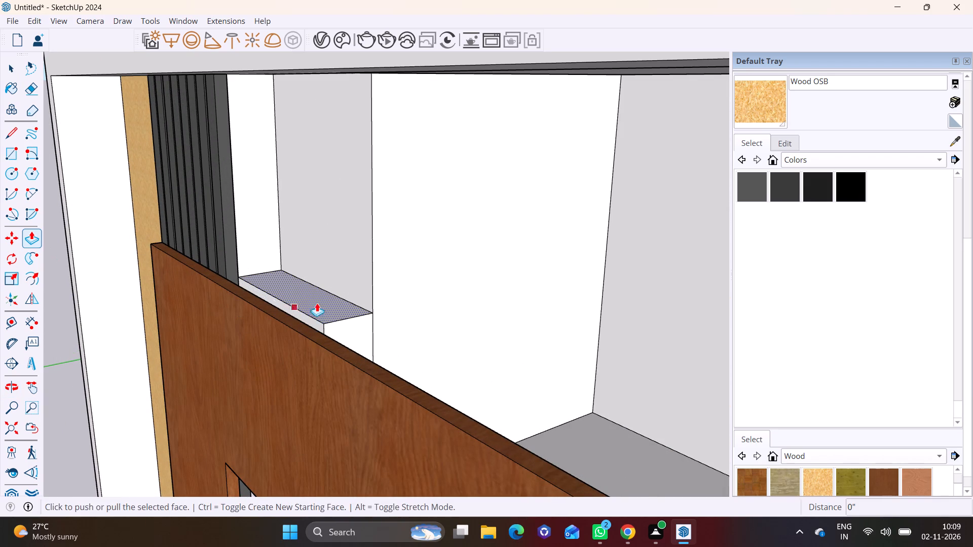
click(319, 301)
click(326, 317)
key(space)
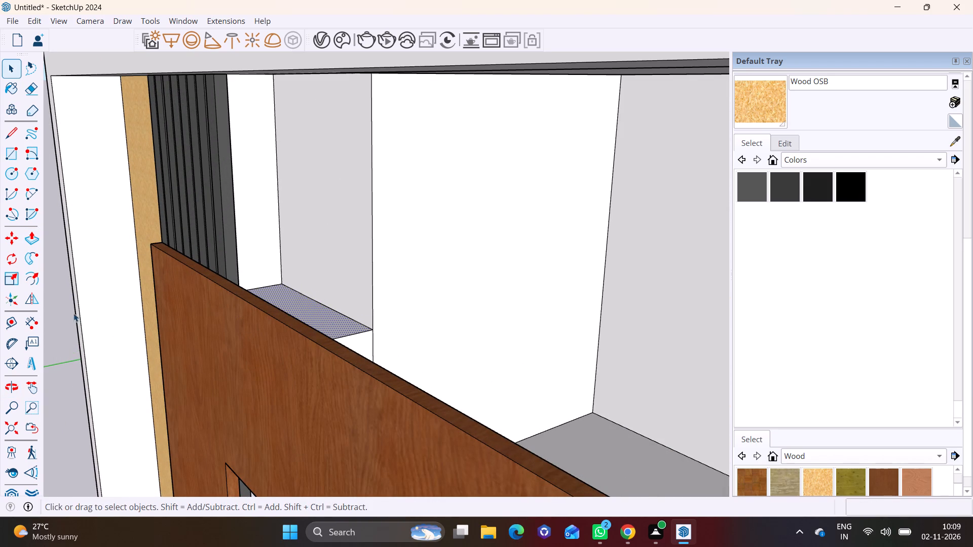
click(74, 312)
Push/Pull the back face of the top-floor recess farther back to deepen it.
scroll(74, 322, down, 10)
middle_drag(144, 373, 461, 289)
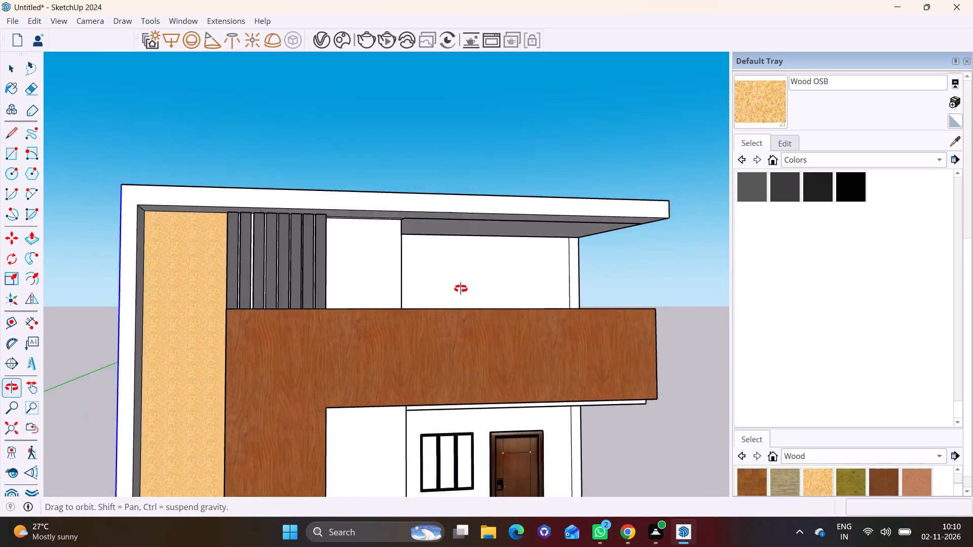
middle_drag(461, 289, 422, 296)
scroll(421, 296, down, 2)
shift+middle_drag(464, 296, 423, 292)
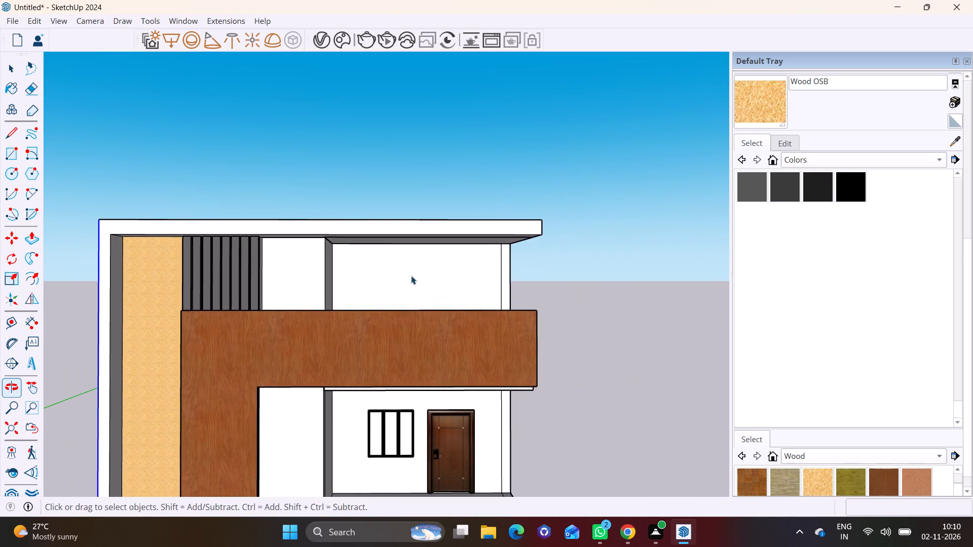
middle_drag(327, 302, 183, 315)
scroll(306, 254, up, 9)
click(241, 296)
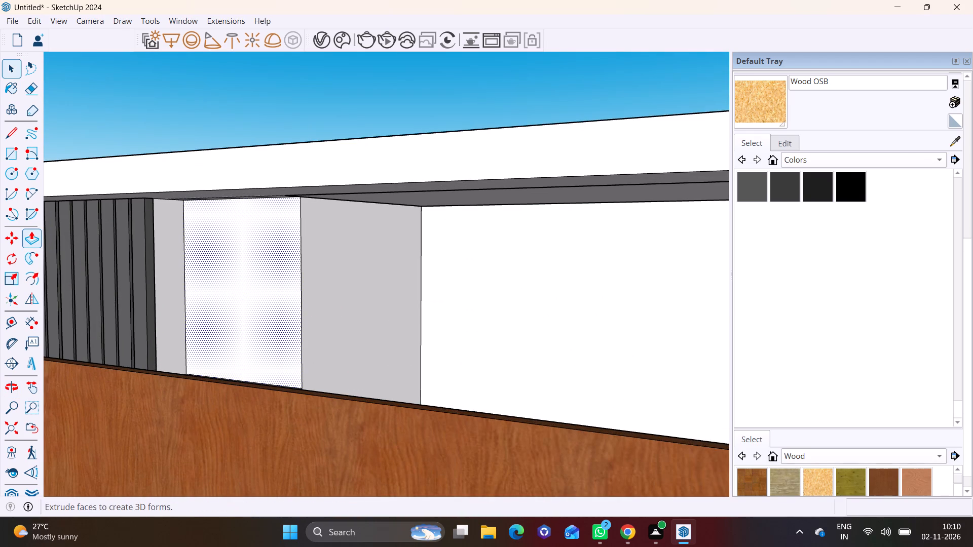
click(34, 239)
click(263, 275)
click(297, 260)
Delete the leftover edges on the side wall and the ledge of the top-floor recess.
scroll(179, 284, up, 3)
key(space)
click(185, 265)
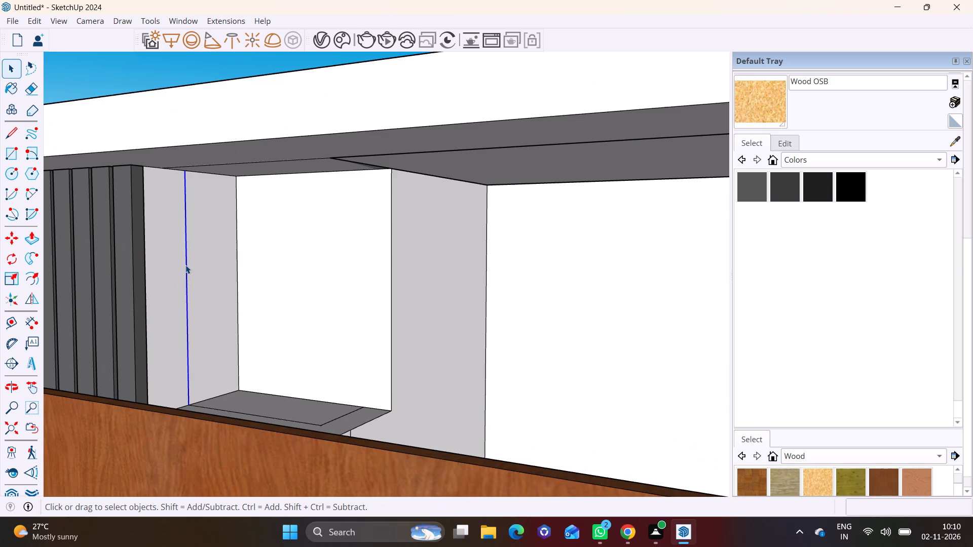
key(Delete)
click(331, 421)
key(Delete)
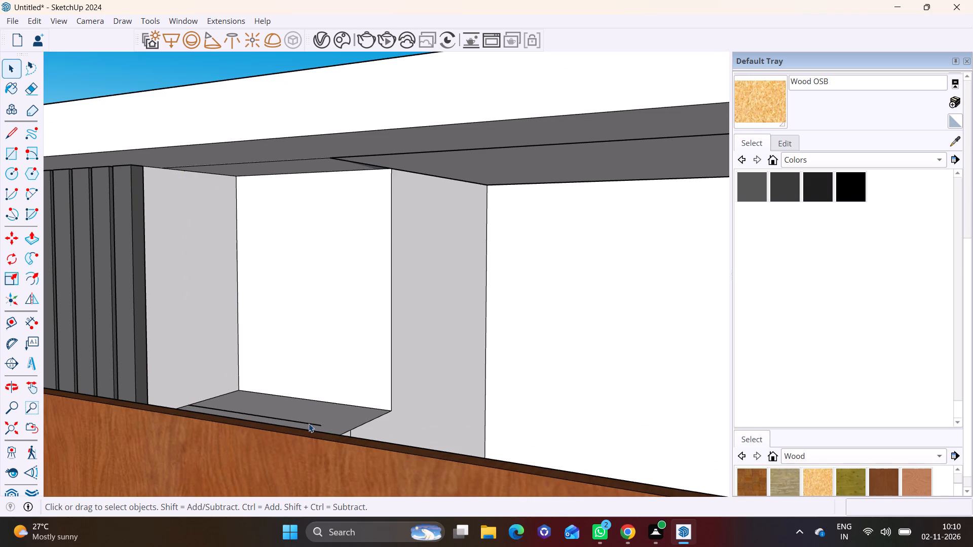
click(312, 424)
key(Delete)
Examine the whole facade from the front and at an angle, including the top-floor recess, wood frame and balconies.
scroll(339, 412, down, 14)
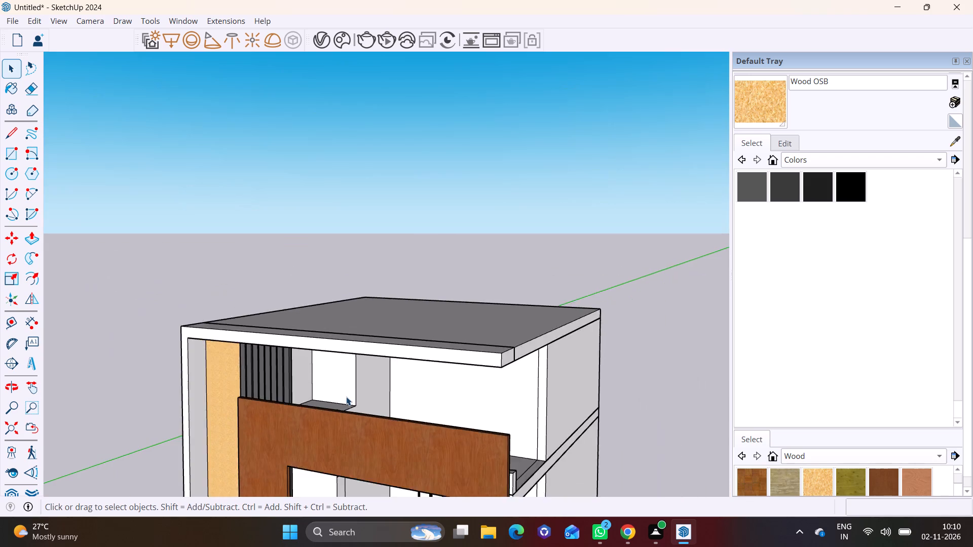
scroll(346, 397, down, 5)
shift+middle_drag(508, 310, 541, 255)
scroll(454, 341, up, 7)
middle_drag(507, 392, 606, 374)
scroll(560, 395, down, 6)
shift+middle_drag(561, 400, 595, 240)
shift+scroll(595, 240, down, 3)
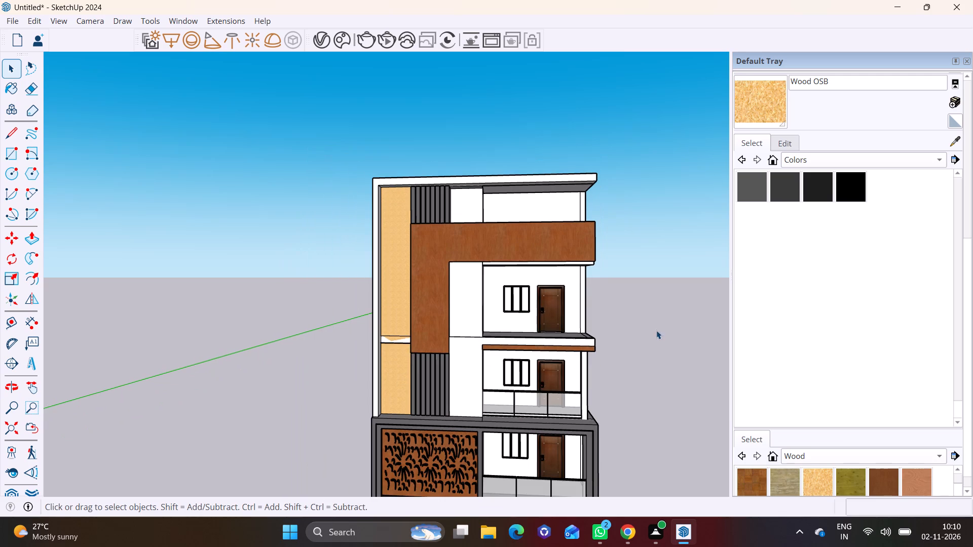
shift+middle_drag(614, 348, 574, 260)
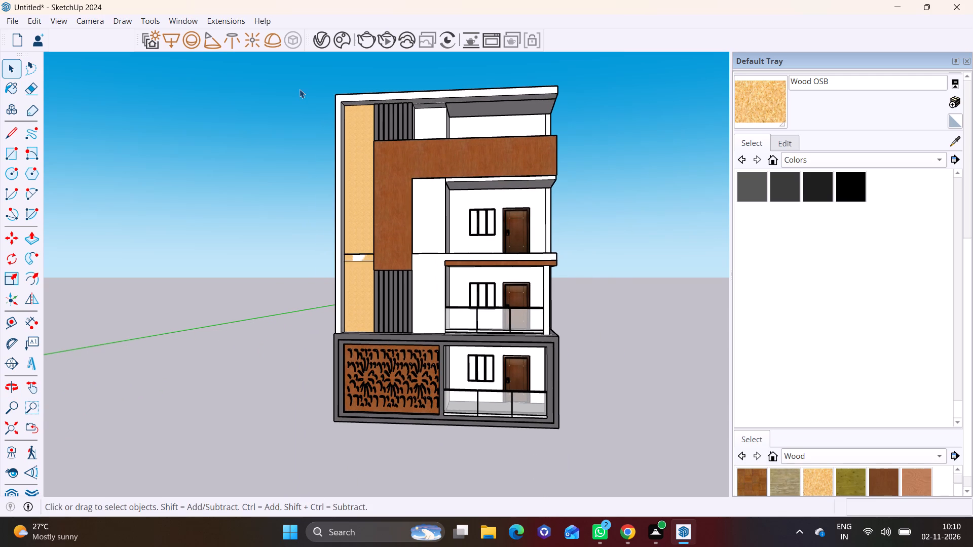
scroll(300, 89, up, 2)
middle_drag(475, 172, 383, 229)
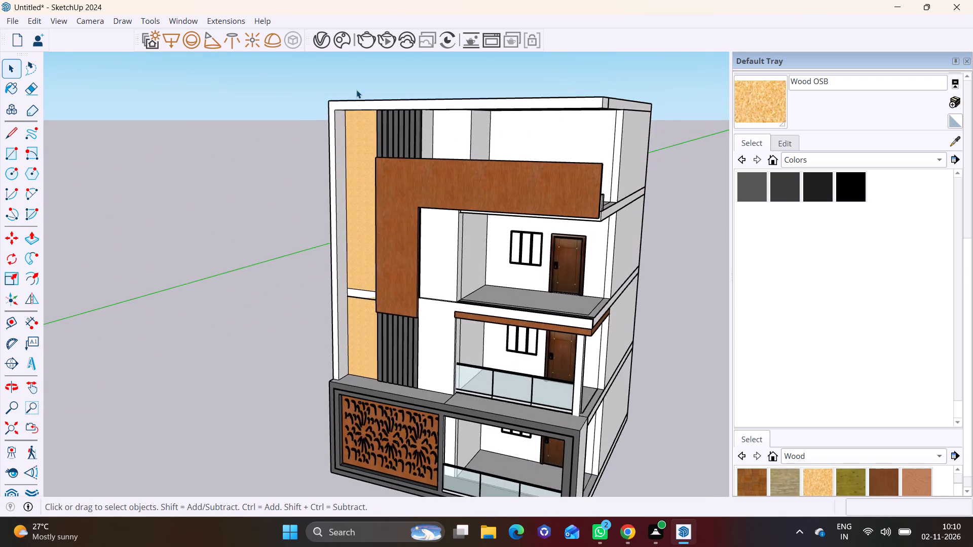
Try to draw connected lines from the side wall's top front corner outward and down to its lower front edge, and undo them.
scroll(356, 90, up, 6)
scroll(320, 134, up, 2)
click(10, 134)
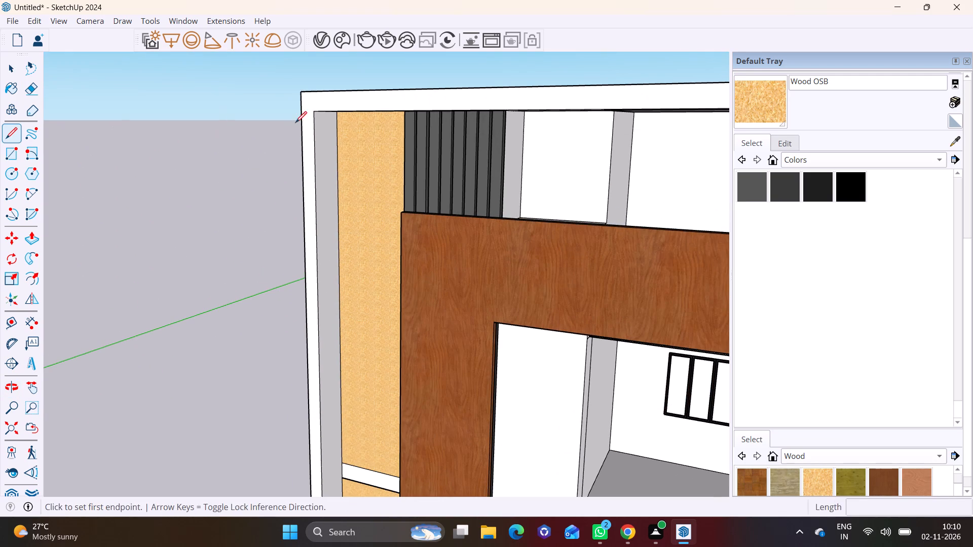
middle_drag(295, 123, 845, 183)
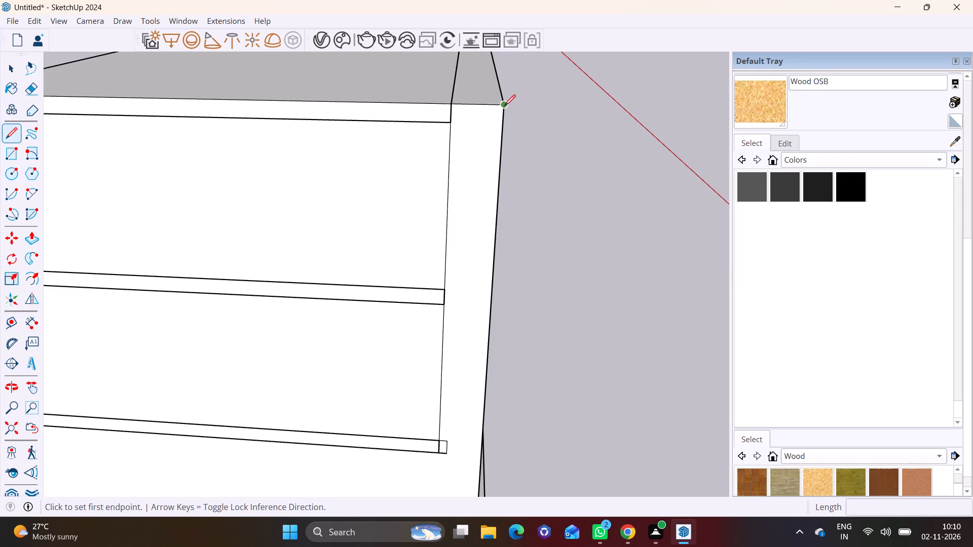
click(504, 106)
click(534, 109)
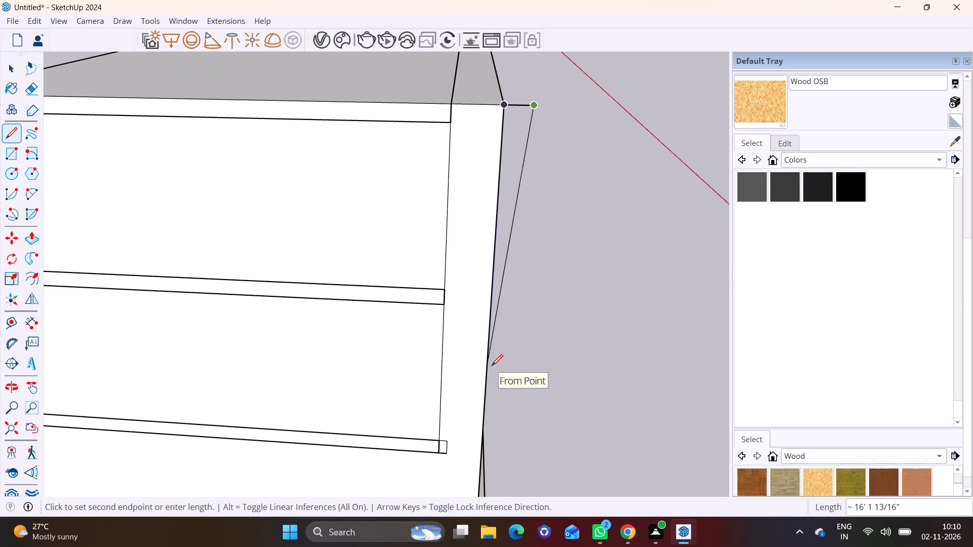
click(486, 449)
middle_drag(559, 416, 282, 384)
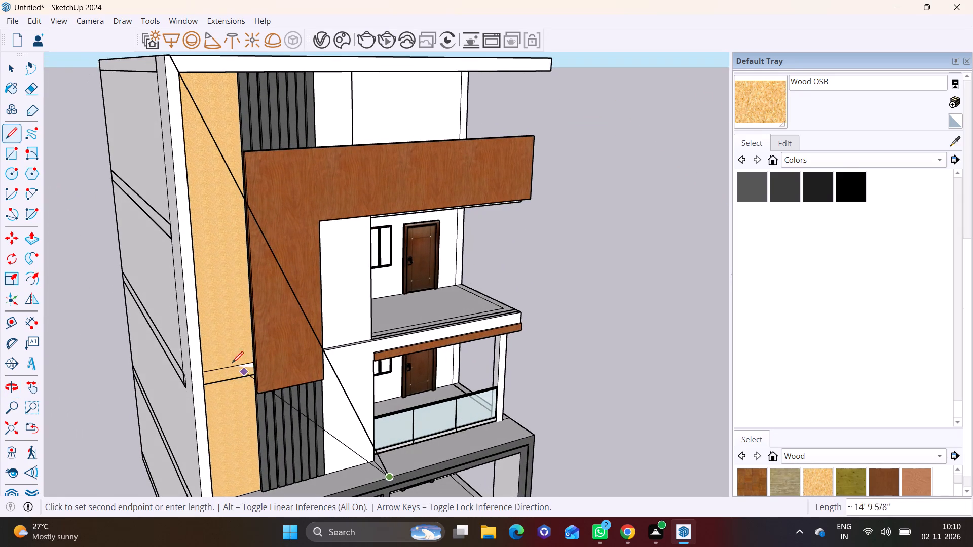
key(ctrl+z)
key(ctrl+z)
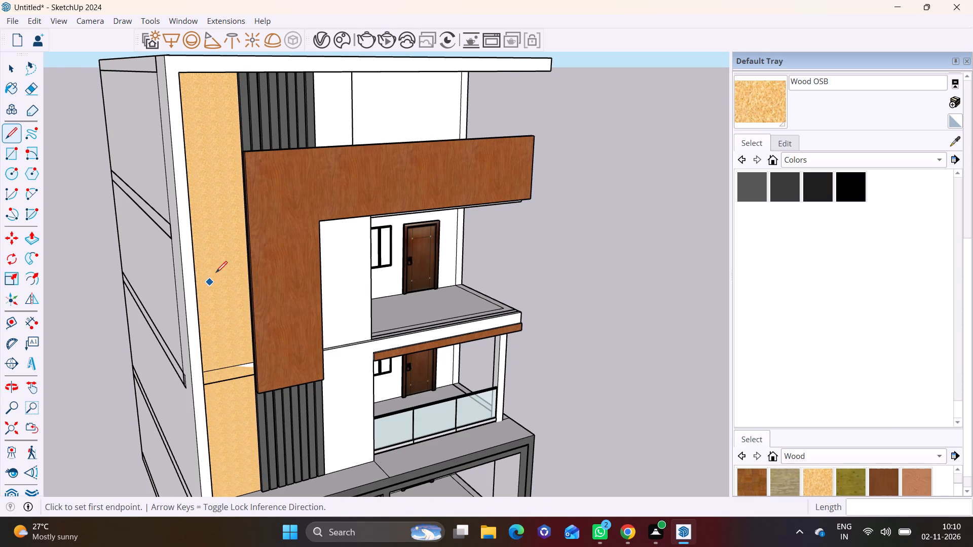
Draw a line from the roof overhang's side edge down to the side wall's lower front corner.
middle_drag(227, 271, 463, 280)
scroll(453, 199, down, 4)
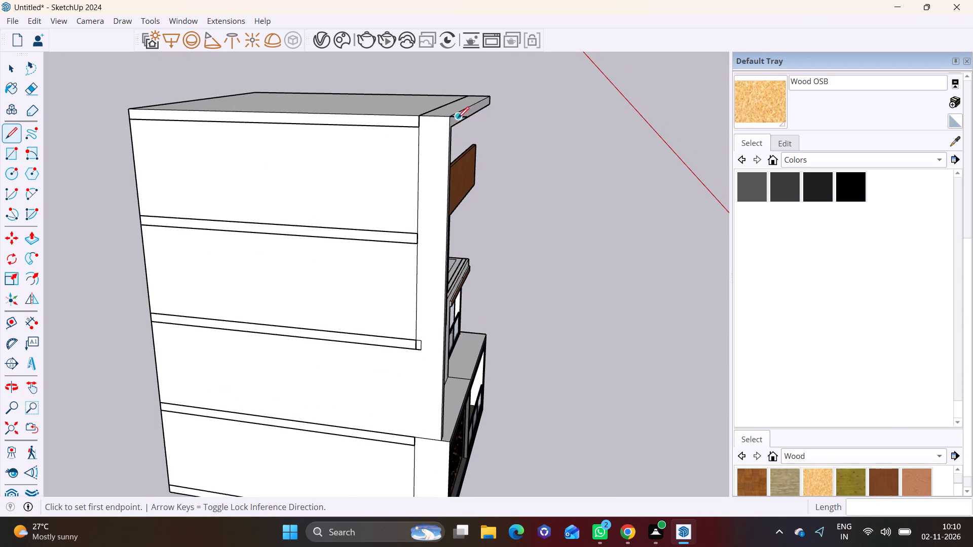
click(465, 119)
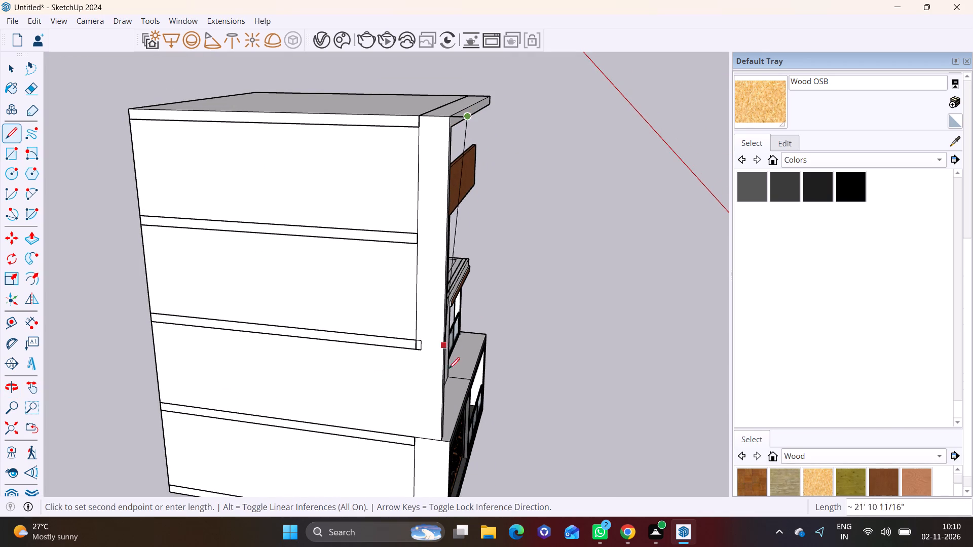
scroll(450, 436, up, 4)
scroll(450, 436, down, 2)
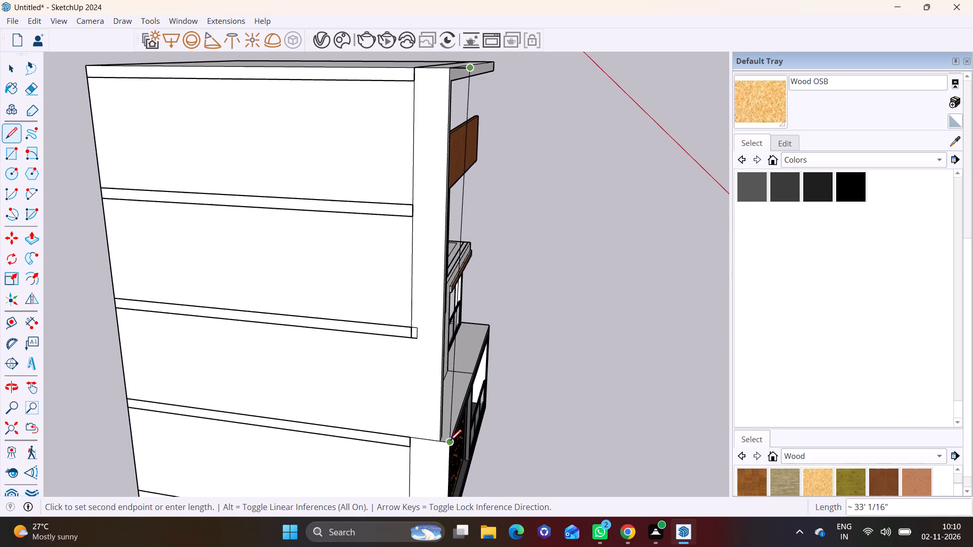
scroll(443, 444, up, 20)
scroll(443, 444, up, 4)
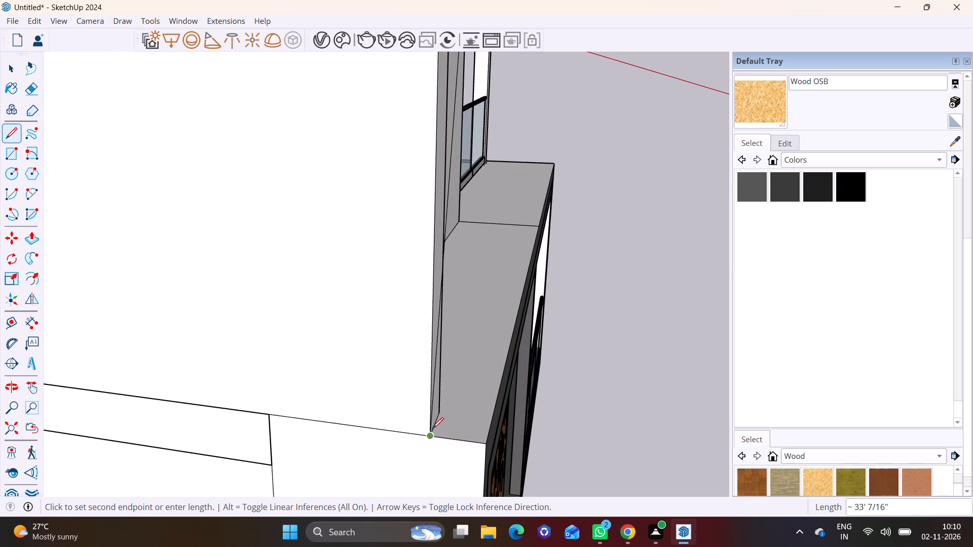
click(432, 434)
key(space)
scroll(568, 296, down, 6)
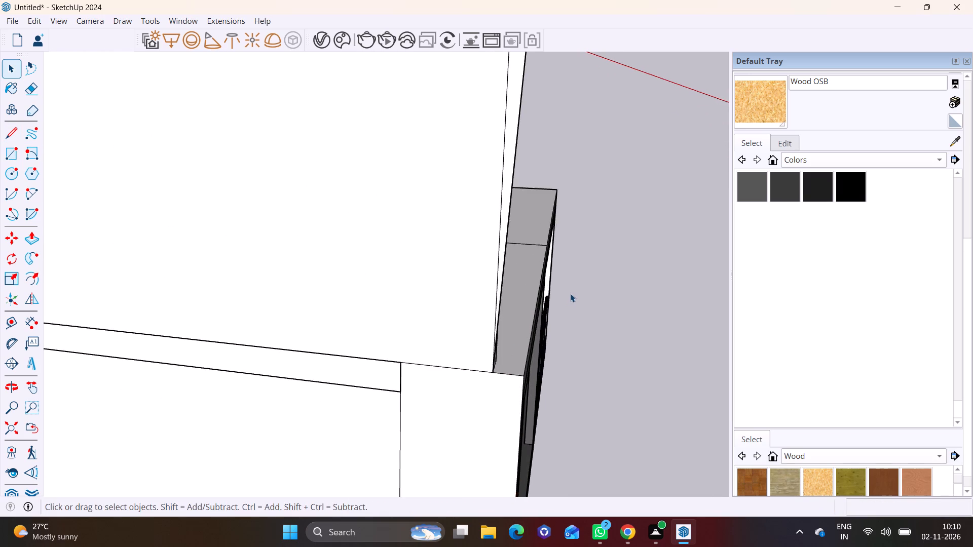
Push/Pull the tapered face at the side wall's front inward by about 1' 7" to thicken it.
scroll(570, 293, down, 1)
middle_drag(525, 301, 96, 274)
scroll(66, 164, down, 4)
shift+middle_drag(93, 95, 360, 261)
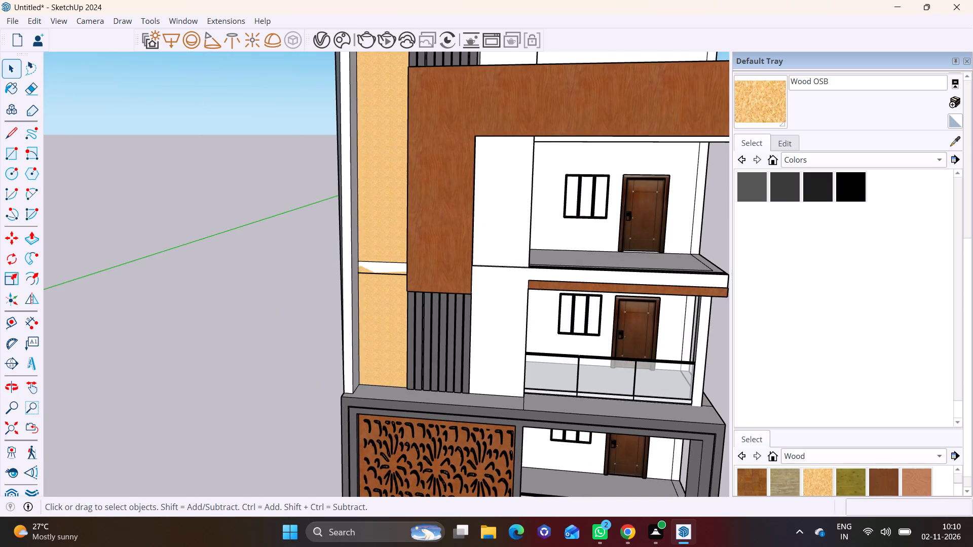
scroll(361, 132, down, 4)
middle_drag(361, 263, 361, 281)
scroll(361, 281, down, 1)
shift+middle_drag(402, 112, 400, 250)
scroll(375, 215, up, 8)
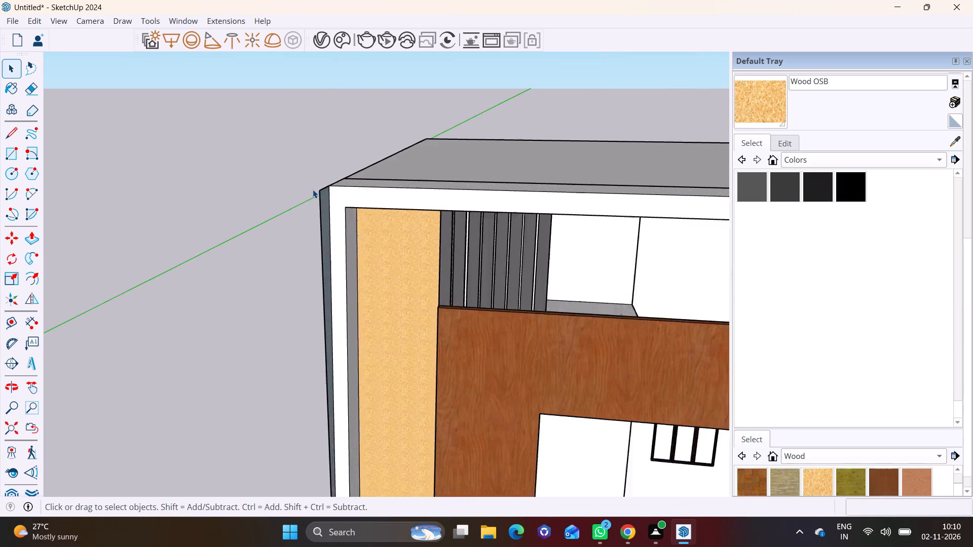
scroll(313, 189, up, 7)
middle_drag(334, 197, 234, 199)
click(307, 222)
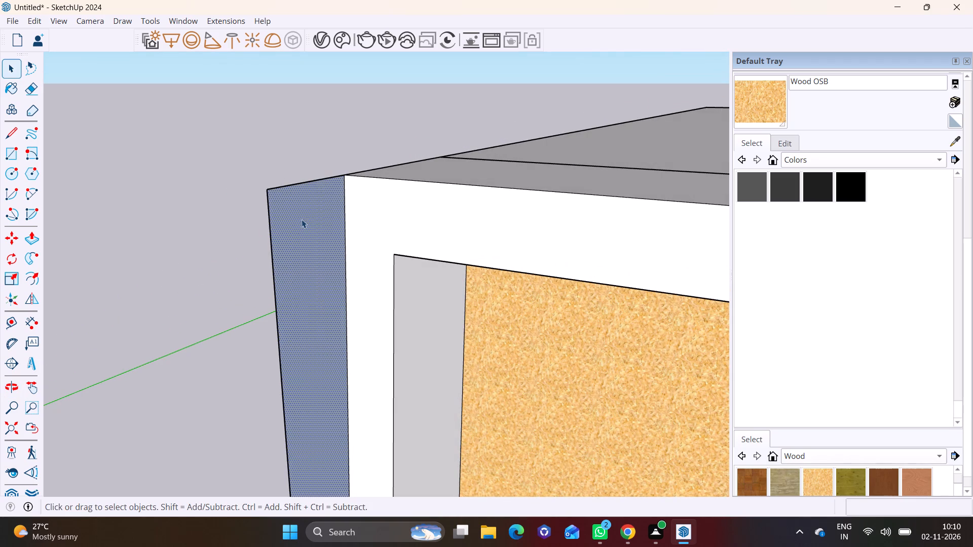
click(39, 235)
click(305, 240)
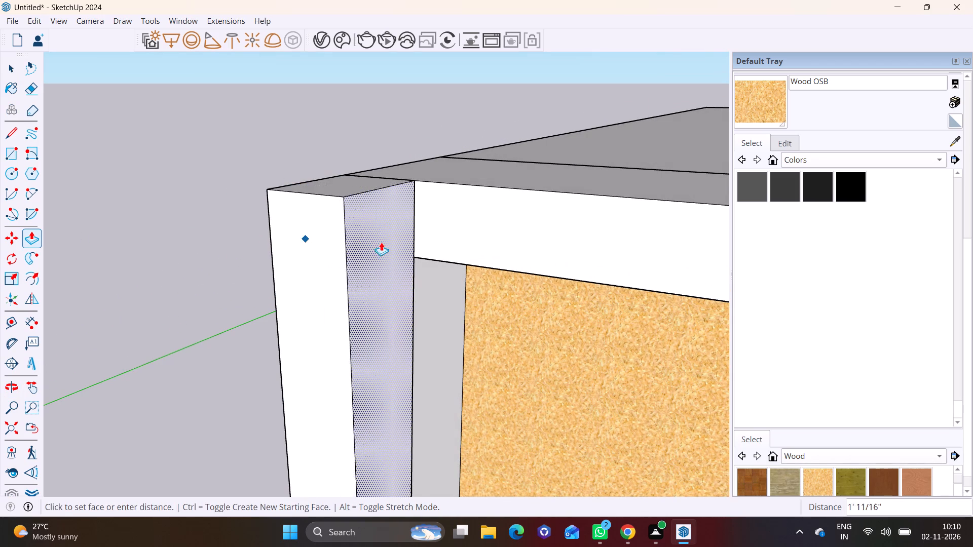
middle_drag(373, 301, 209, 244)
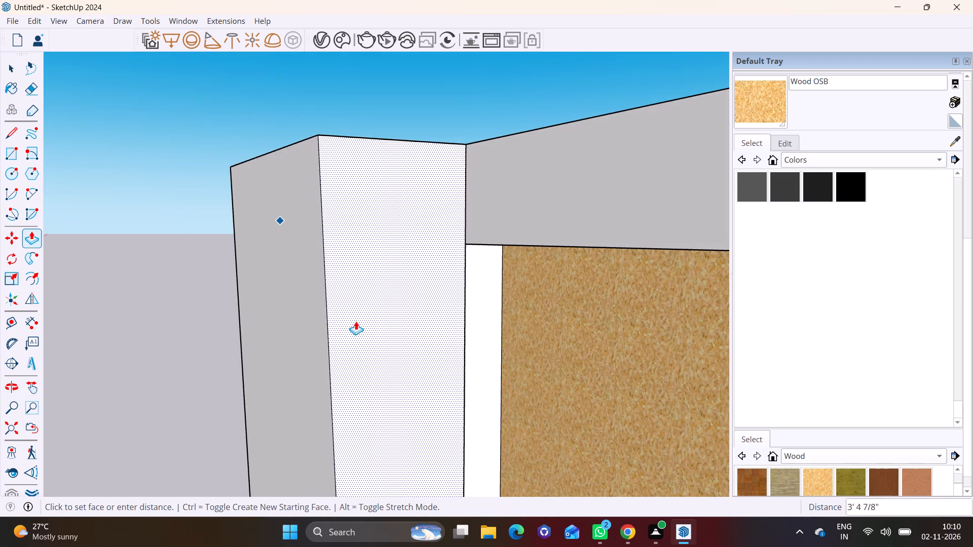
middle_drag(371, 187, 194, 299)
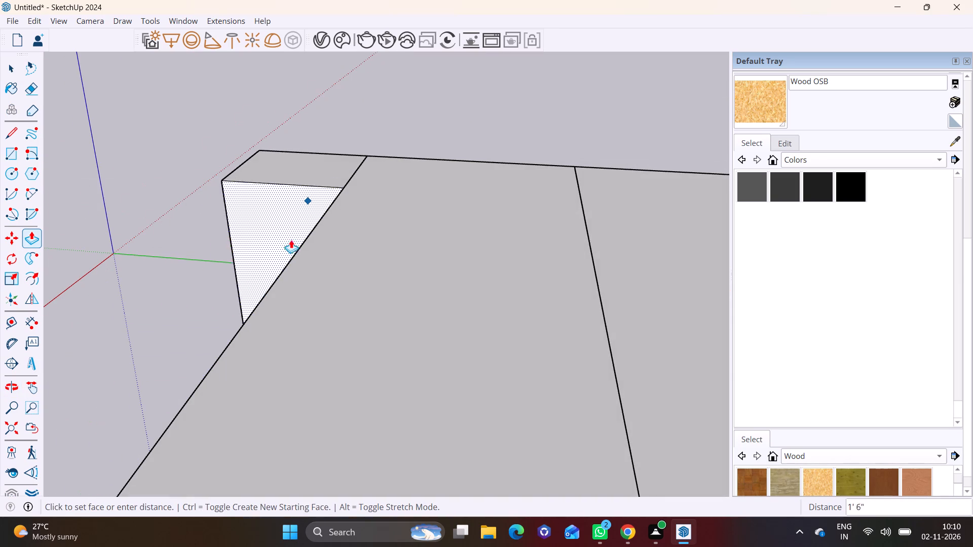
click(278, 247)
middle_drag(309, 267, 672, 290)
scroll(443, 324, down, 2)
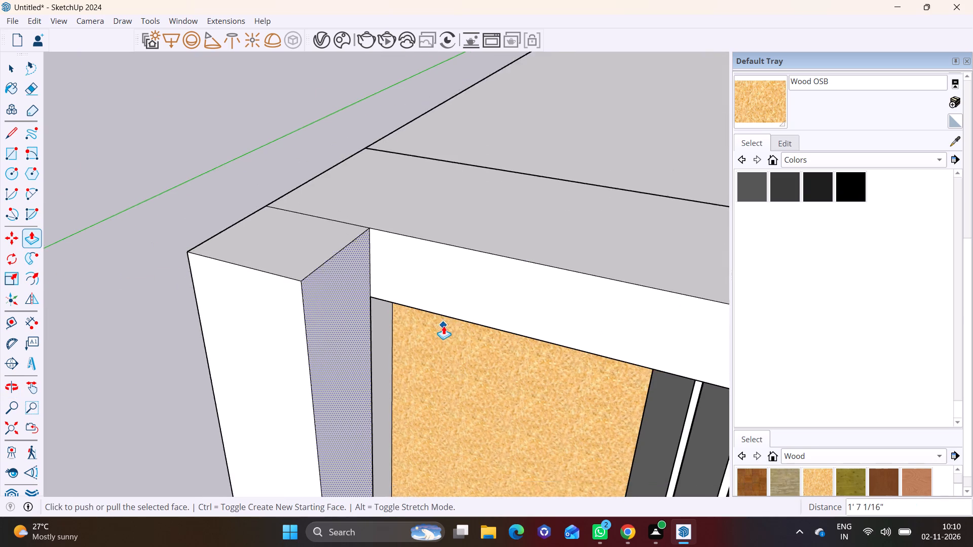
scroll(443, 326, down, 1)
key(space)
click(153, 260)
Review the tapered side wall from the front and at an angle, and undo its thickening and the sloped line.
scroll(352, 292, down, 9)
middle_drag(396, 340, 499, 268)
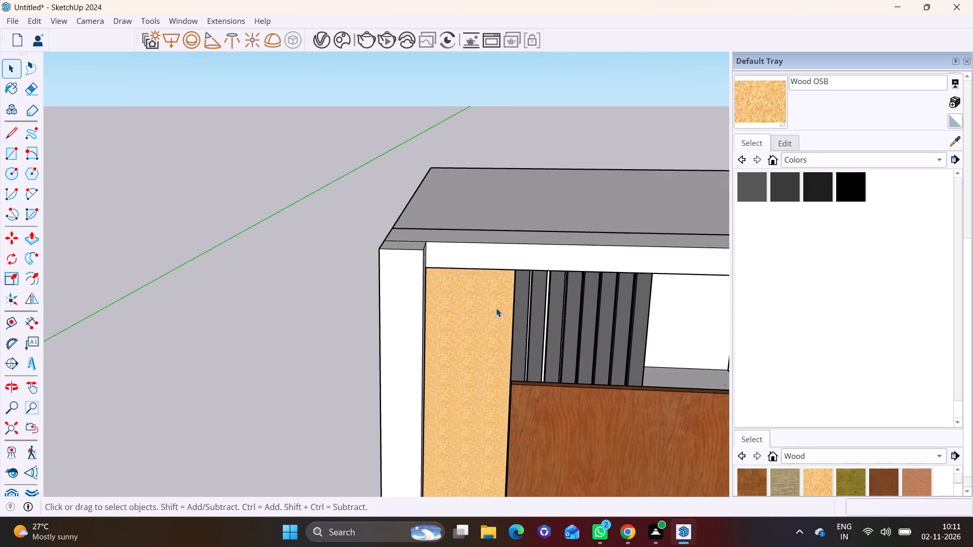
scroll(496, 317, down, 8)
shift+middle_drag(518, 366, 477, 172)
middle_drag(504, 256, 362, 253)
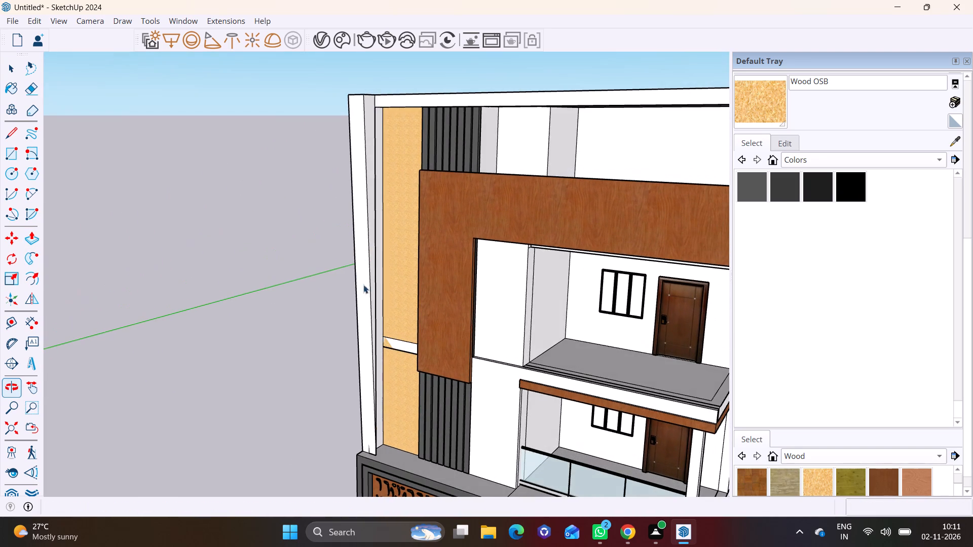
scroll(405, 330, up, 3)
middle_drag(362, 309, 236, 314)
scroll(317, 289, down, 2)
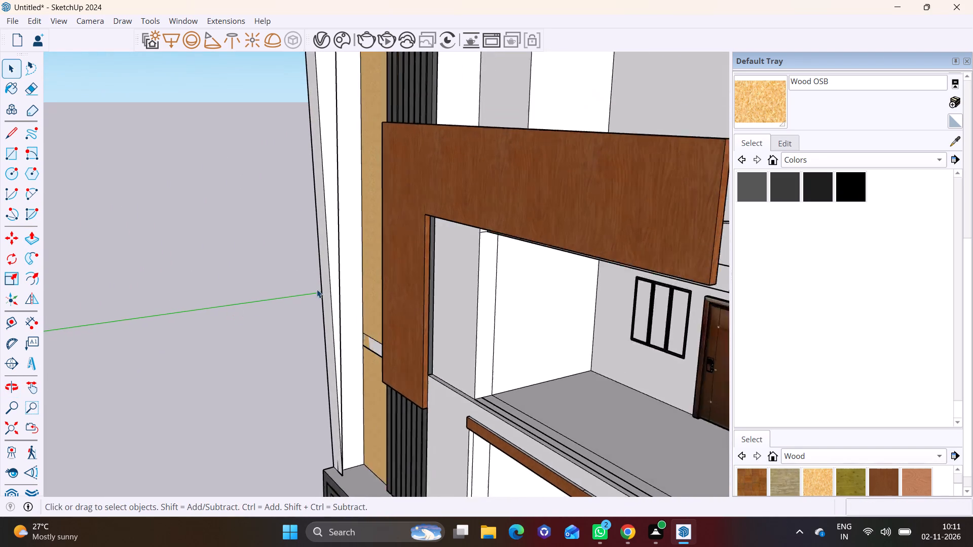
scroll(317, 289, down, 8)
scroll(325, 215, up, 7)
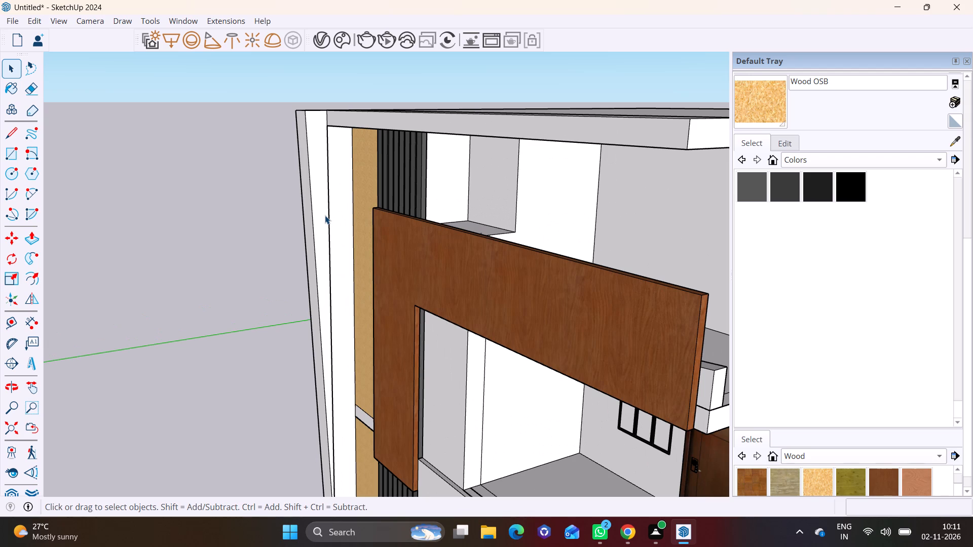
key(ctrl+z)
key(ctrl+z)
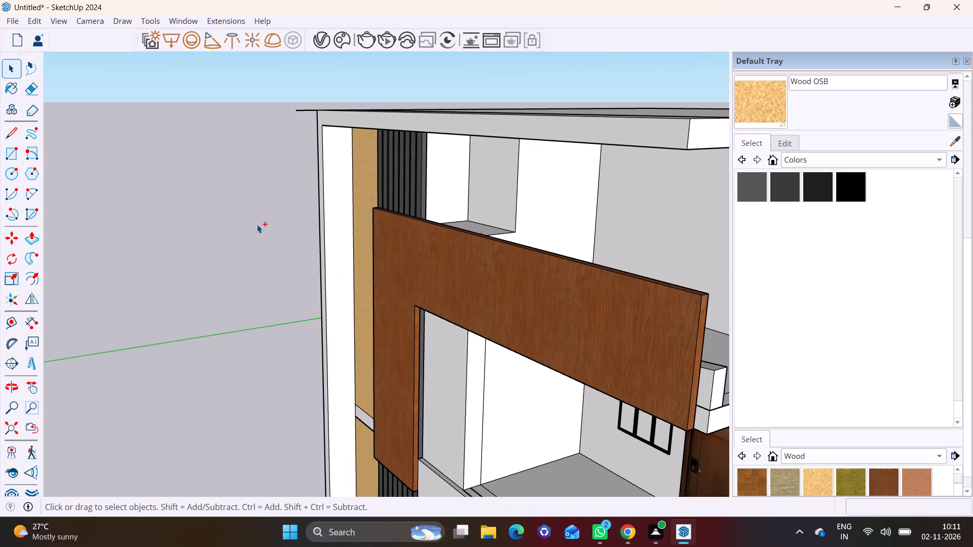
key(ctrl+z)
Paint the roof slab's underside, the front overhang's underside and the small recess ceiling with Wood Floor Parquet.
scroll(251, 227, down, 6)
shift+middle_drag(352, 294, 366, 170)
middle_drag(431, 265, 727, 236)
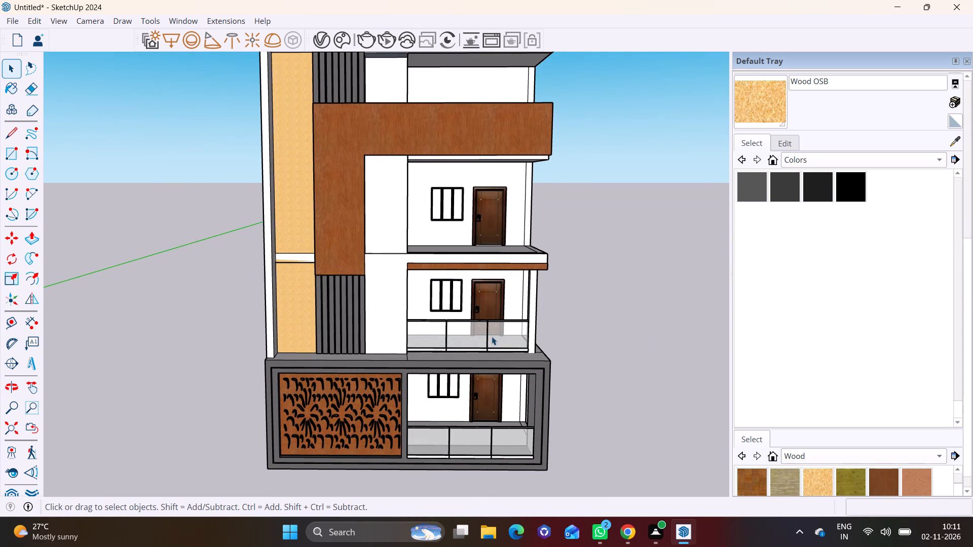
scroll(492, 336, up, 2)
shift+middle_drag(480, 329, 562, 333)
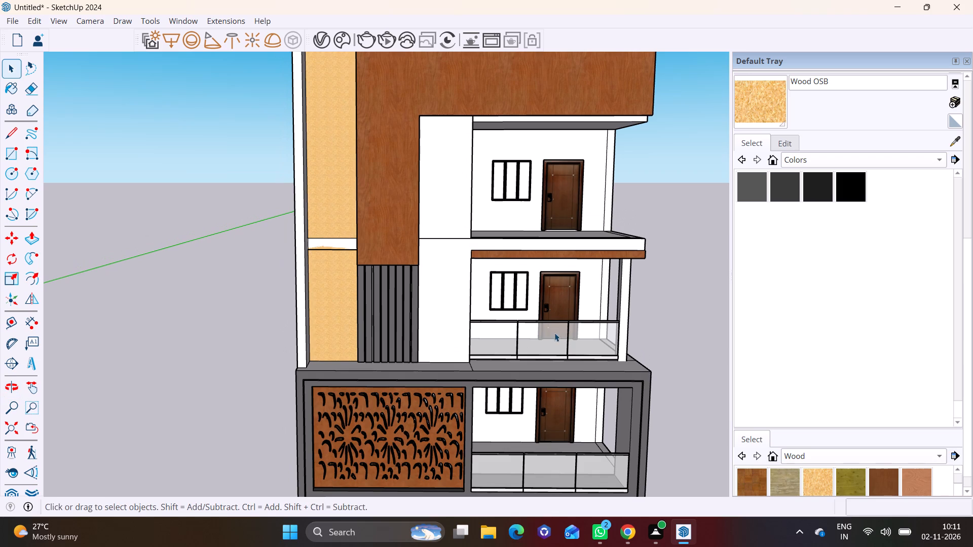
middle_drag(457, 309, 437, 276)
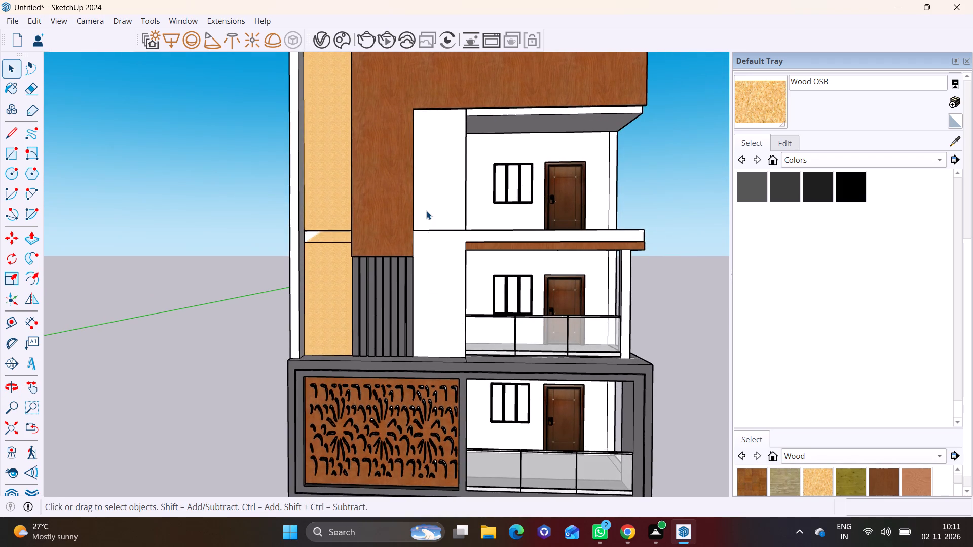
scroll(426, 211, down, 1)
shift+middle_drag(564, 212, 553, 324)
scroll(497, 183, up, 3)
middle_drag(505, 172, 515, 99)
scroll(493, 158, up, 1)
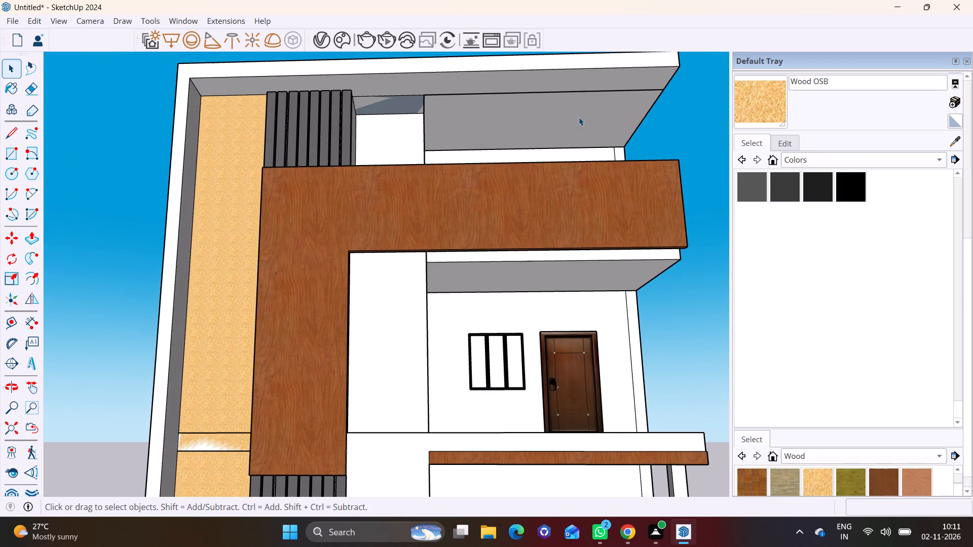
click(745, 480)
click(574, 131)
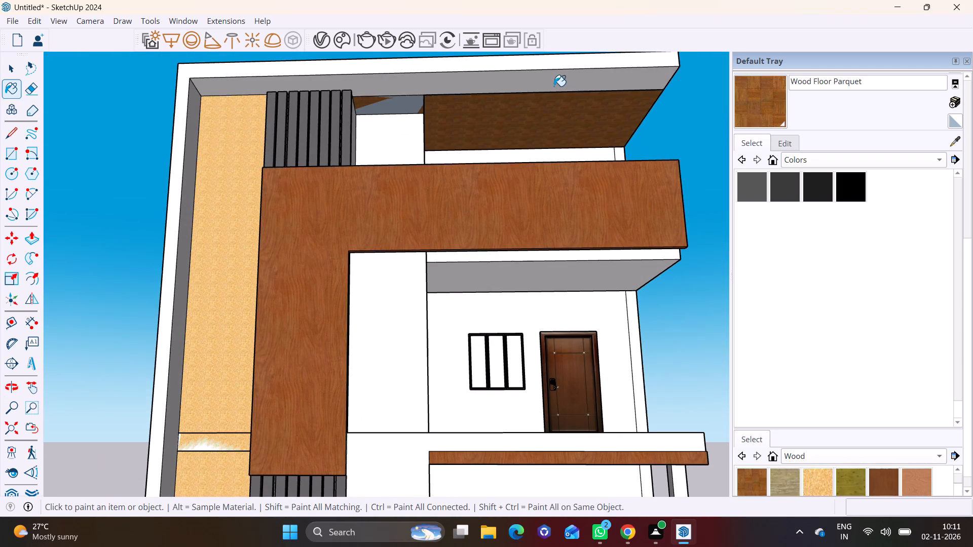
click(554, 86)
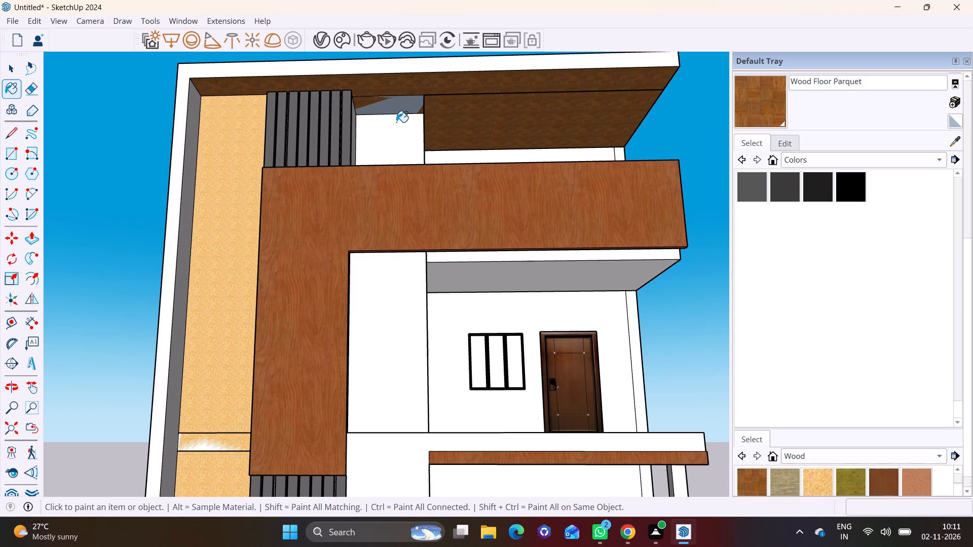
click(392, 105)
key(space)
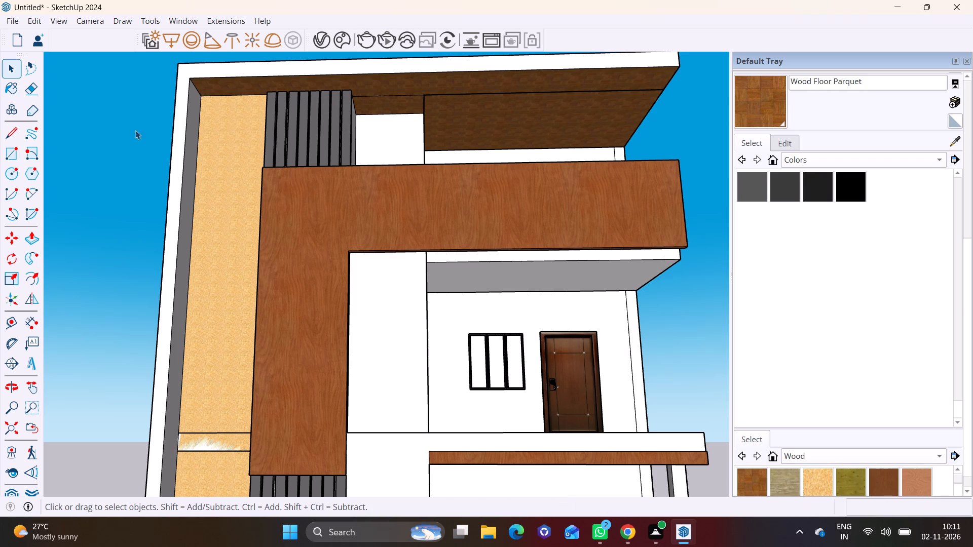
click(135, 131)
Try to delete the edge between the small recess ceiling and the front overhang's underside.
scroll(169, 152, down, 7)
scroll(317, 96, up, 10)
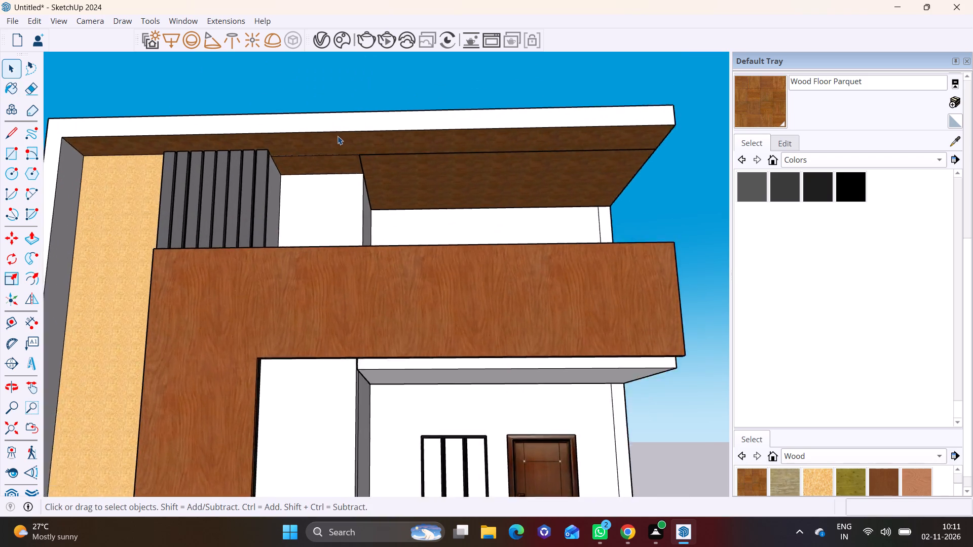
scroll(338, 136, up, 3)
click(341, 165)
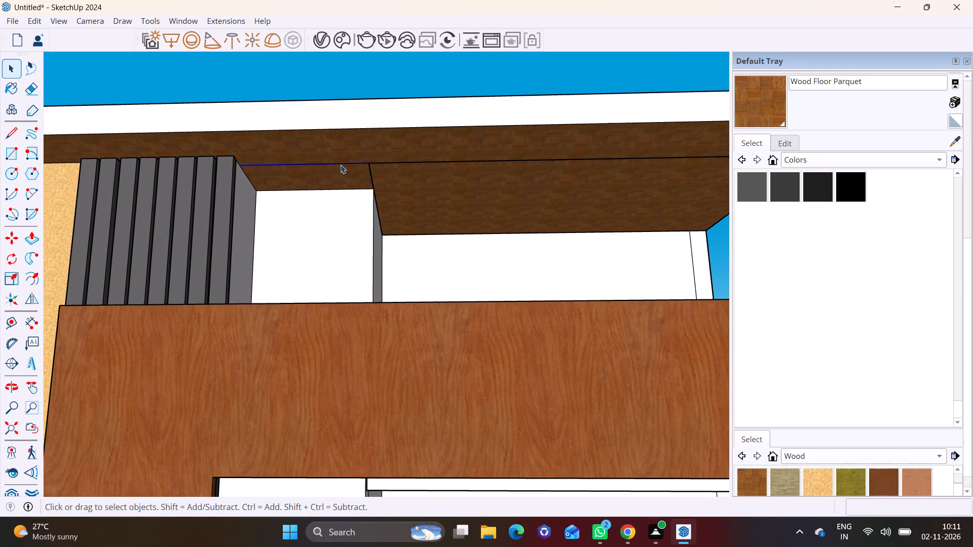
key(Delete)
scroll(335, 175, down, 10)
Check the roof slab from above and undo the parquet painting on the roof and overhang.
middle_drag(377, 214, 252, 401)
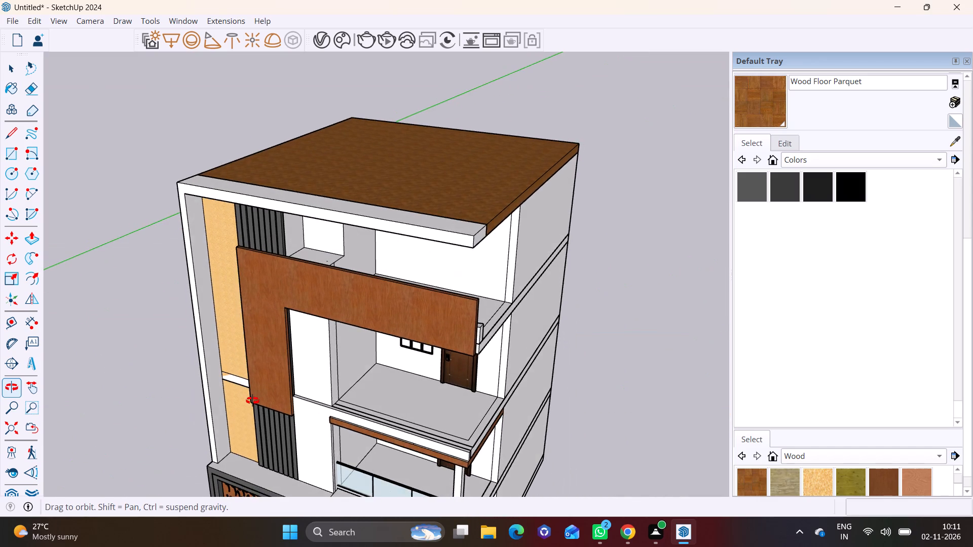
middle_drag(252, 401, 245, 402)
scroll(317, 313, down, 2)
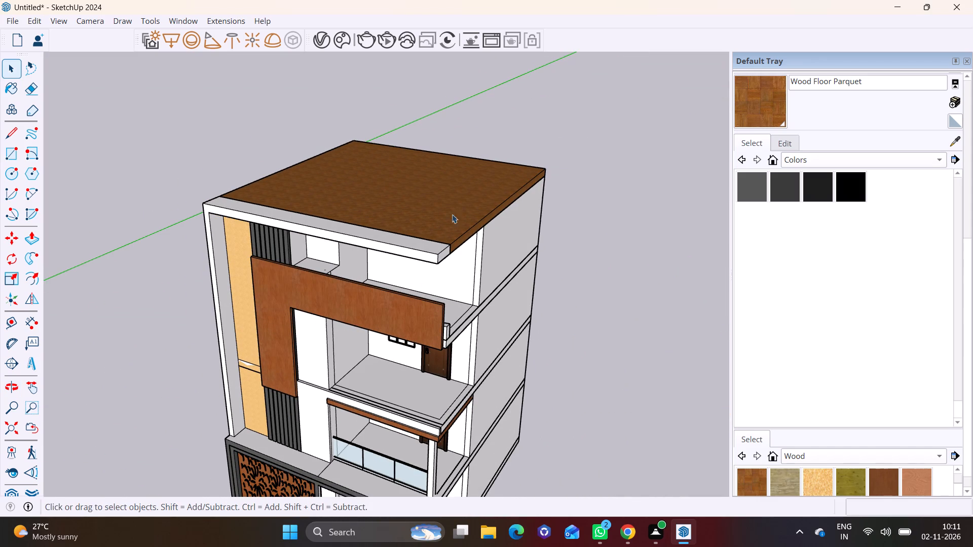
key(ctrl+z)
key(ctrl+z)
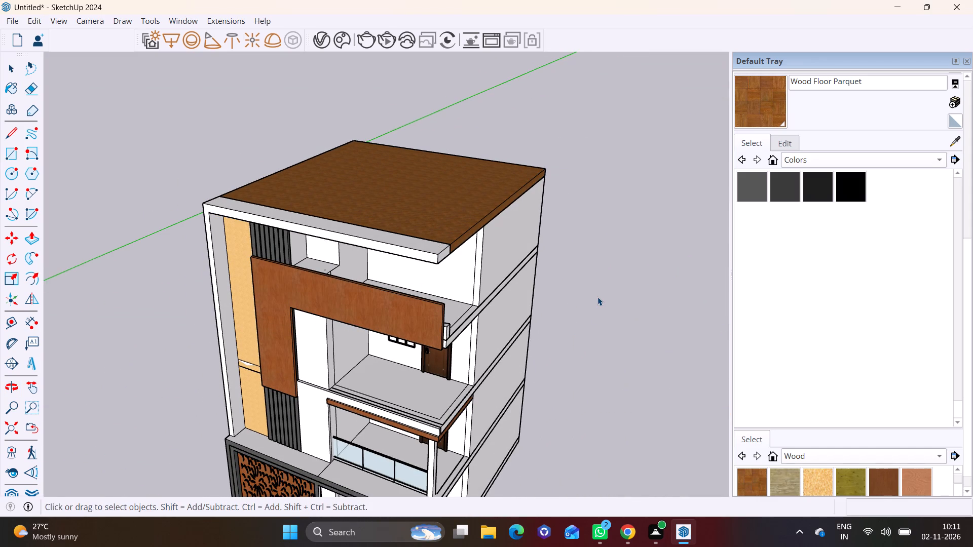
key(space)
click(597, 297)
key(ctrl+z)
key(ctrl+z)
Open the roof slab group and paint only its underside face with Wood Floor Parquet.
middle_drag(483, 285, 546, 114)
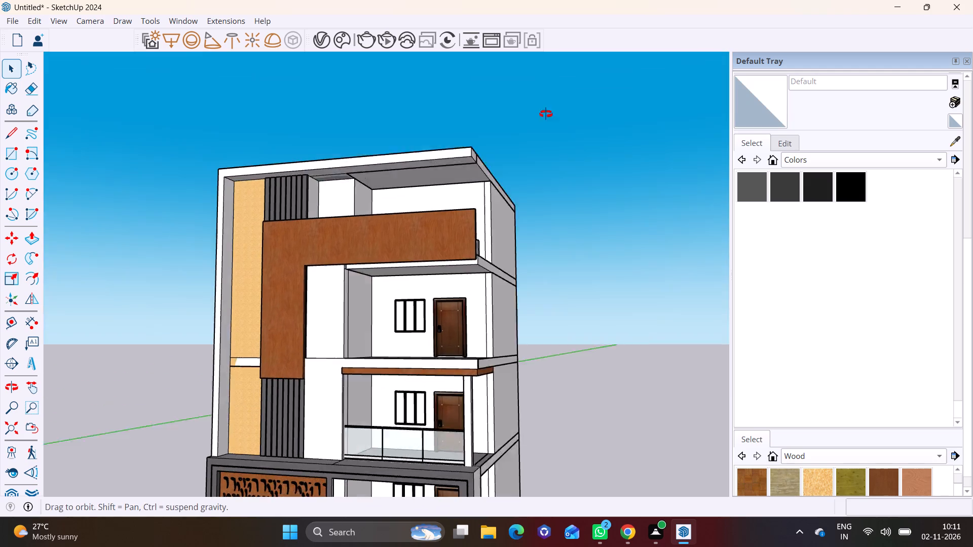
middle_drag(546, 114, 546, 110)
scroll(428, 208, up, 8)
double_click(426, 145)
click(456, 136)
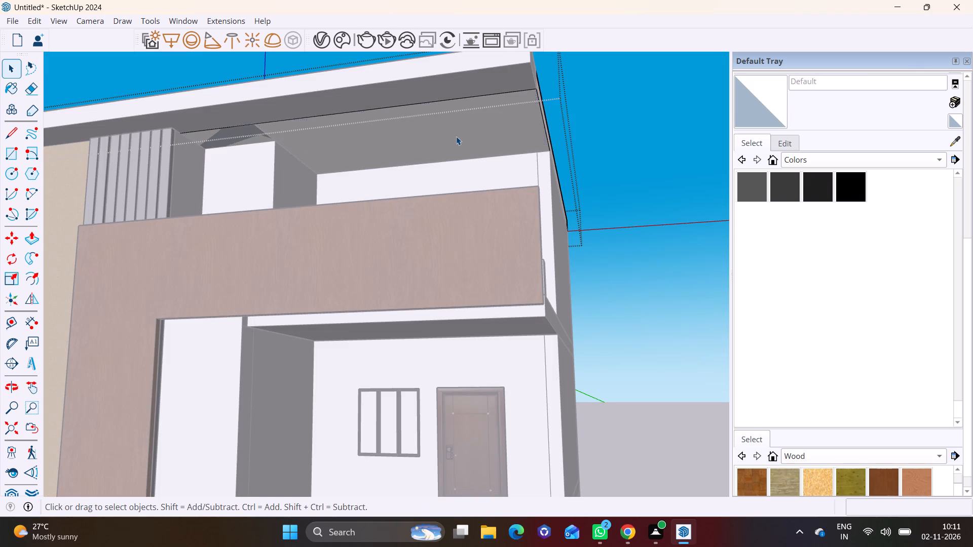
shift+middle_drag(480, 125, 451, 267)
middle_drag(474, 261, 439, 276)
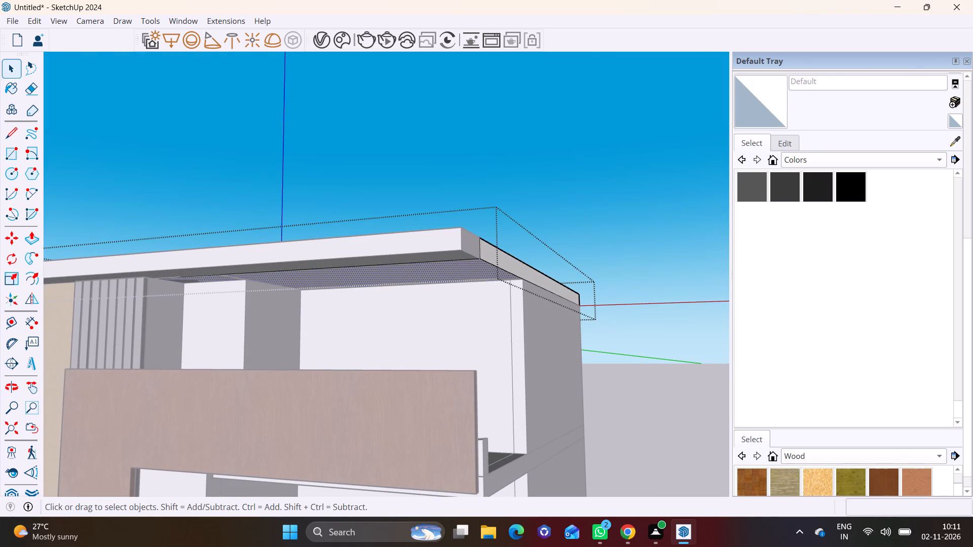
click(748, 485)
click(469, 273)
middle_drag(469, 273, 485, 241)
key(space)
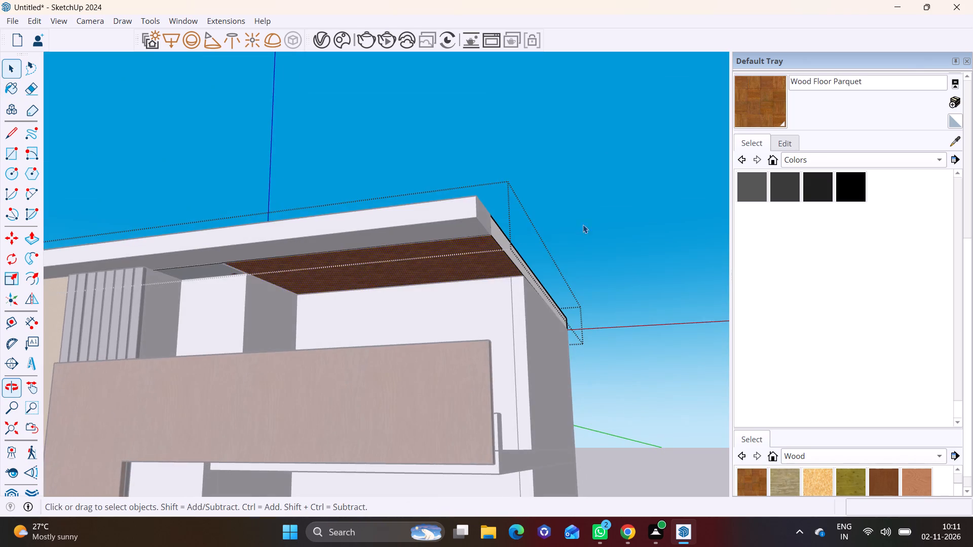
click(612, 219)
Paint the underside of the roof's front overhang with Wood Floor Parquet.
triple_click(460, 227)
click(456, 232)
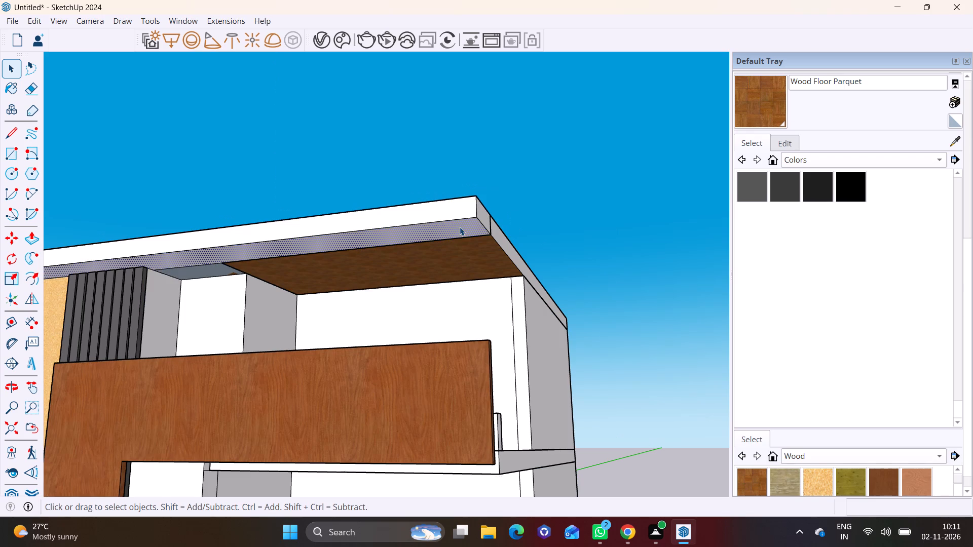
click(744, 485)
click(468, 232)
key(space)
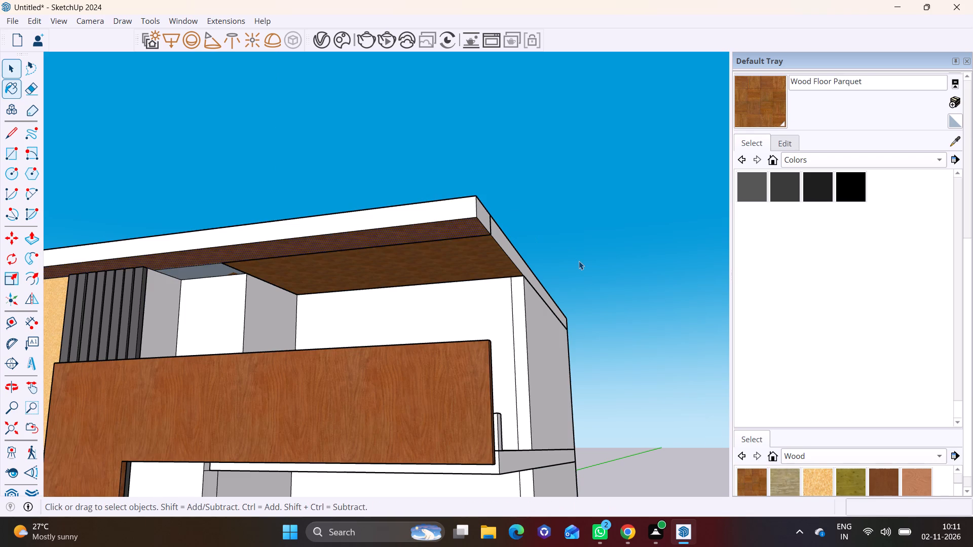
click(579, 261)
scroll(579, 261, down, 3)
scroll(393, 268, up, 3)
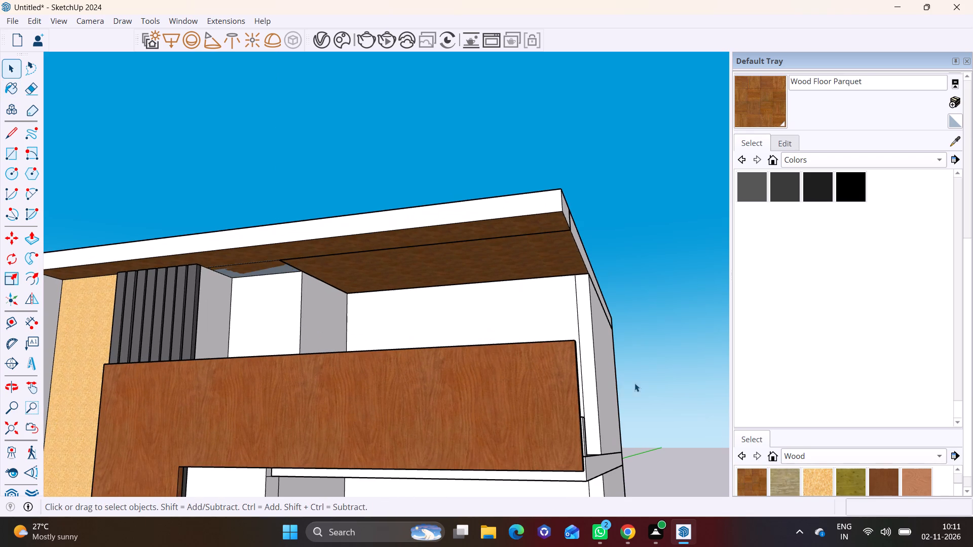
Paint the small recess ceiling beside the dark vertical slats with Wood Floor Parquet.
double_click(239, 275)
click(269, 267)
click(742, 486)
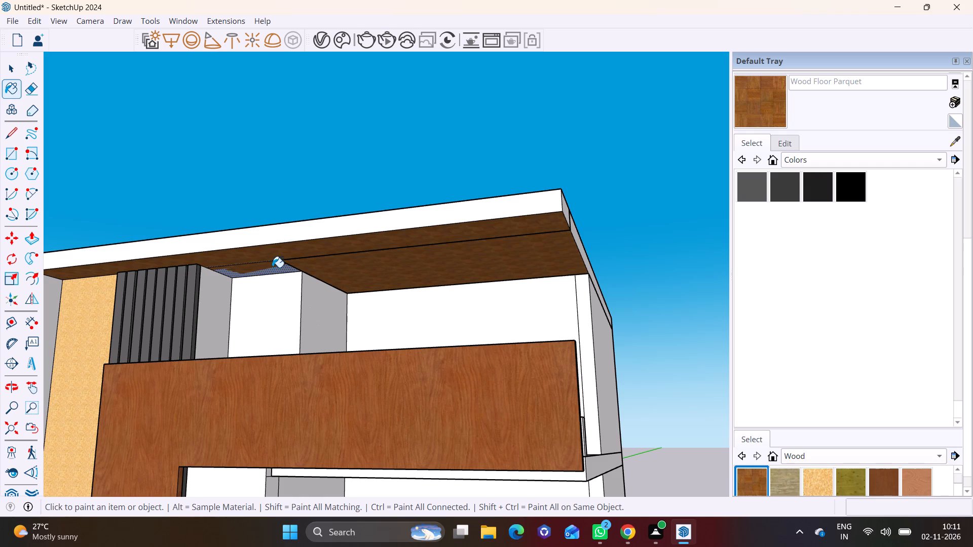
click(272, 267)
key(space)
click(697, 309)
Erase the edge between the small recess ceiling and the front overhang's underside.
scroll(673, 299, down, 3)
middle_drag(655, 303, 605, 457)
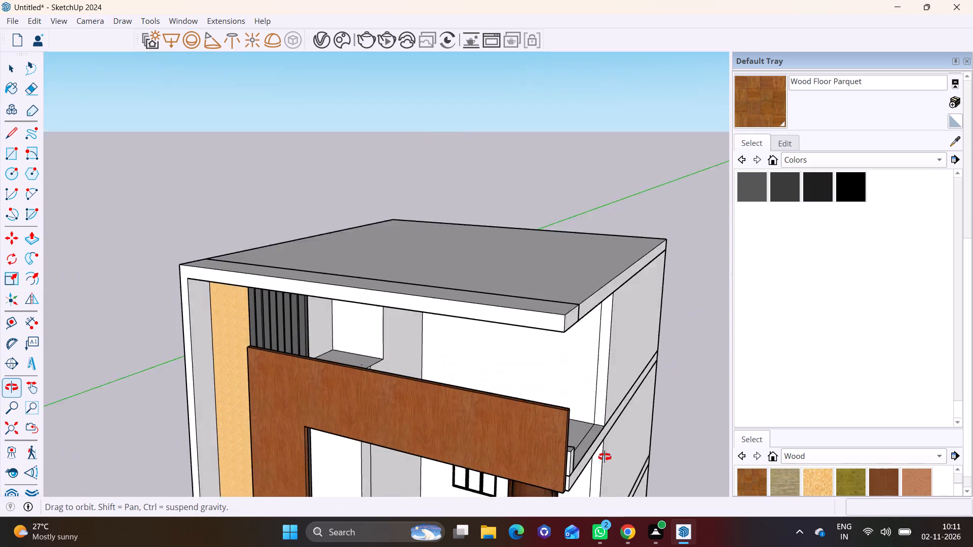
middle_drag(605, 457, 605, 472)
scroll(603, 452, down, 6)
shift+middle_drag(617, 438, 605, 294)
middle_drag(600, 293, 710, 86)
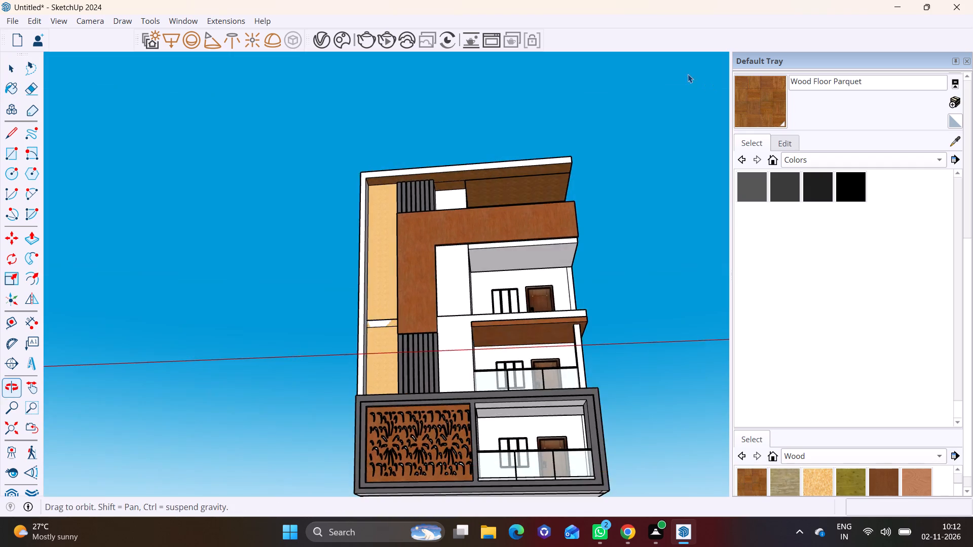
scroll(587, 111, up, 14)
click(403, 188)
right_click(403, 188)
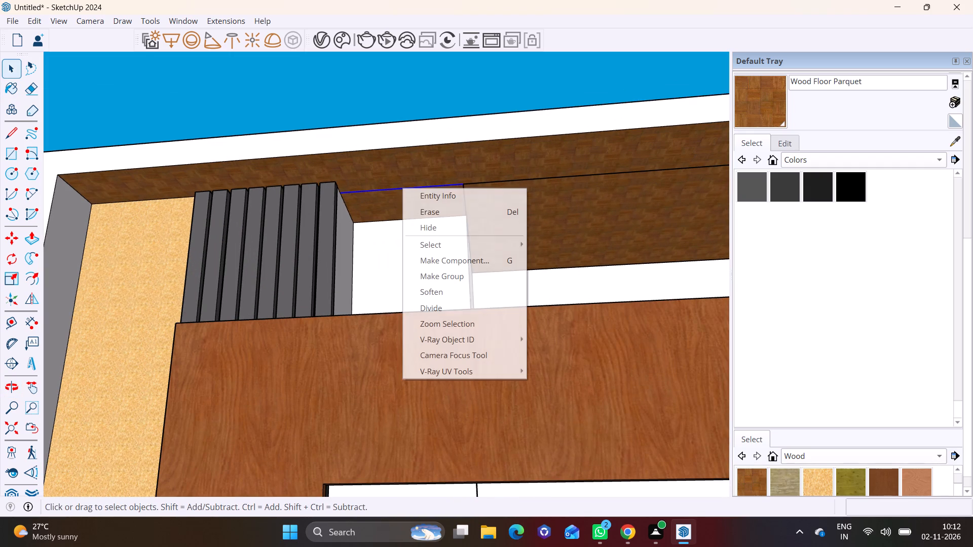
click(436, 217)
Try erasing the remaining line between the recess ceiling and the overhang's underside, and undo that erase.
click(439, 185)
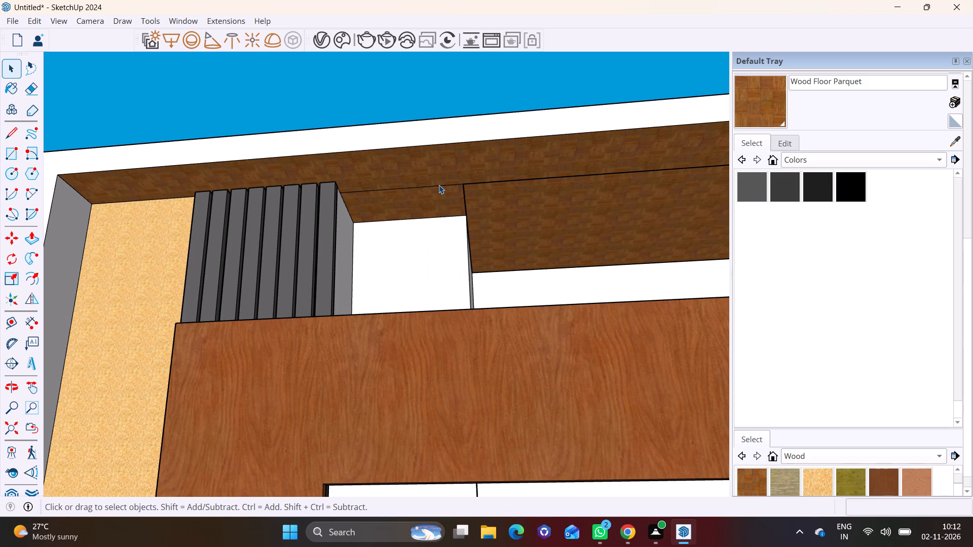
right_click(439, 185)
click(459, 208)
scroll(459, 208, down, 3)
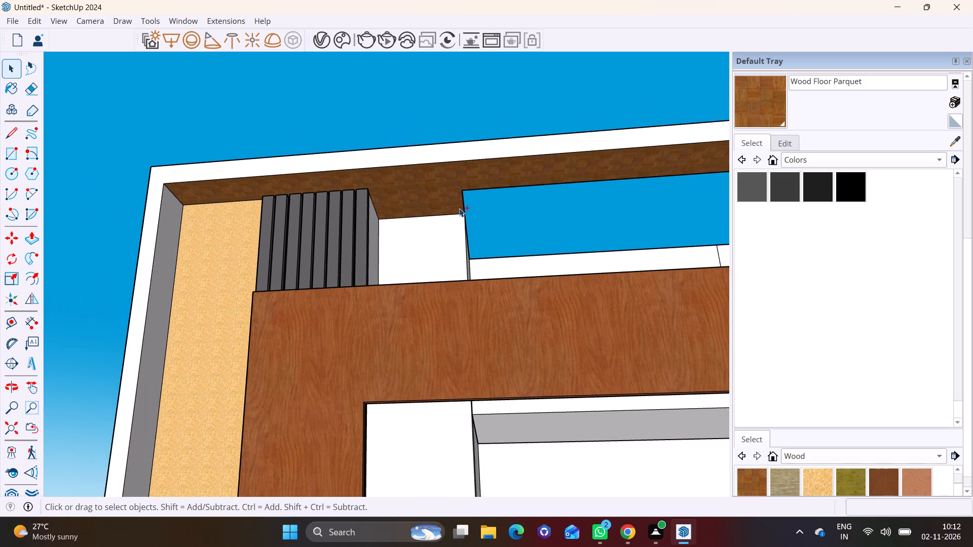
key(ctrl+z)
Copy the glass railing from the middle-floor balcony about 10' 11" up onto the edge of the balcony slab above.
middle_drag(413, 137, 413, 359)
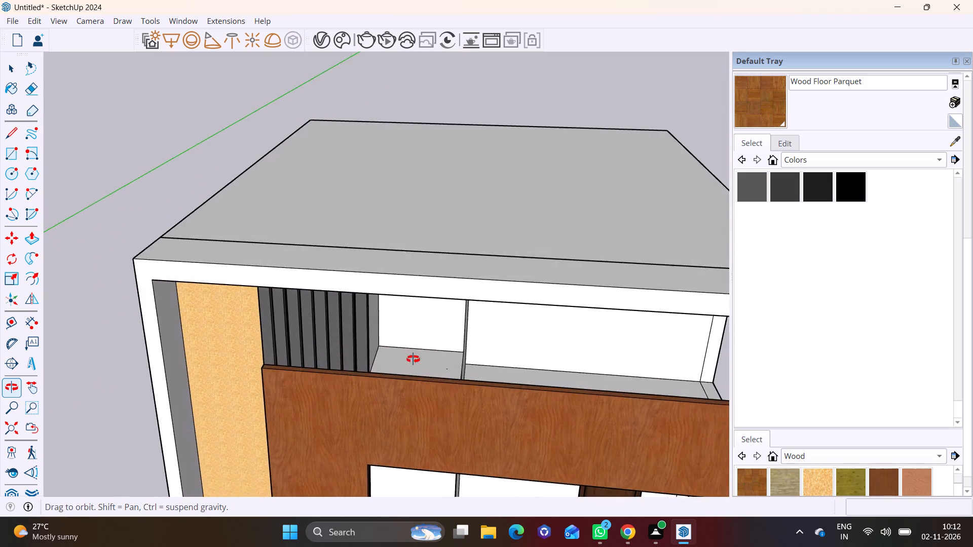
middle_drag(413, 359, 476, 213)
scroll(476, 213, down, 8)
shift+middle_drag(554, 311, 503, 144)
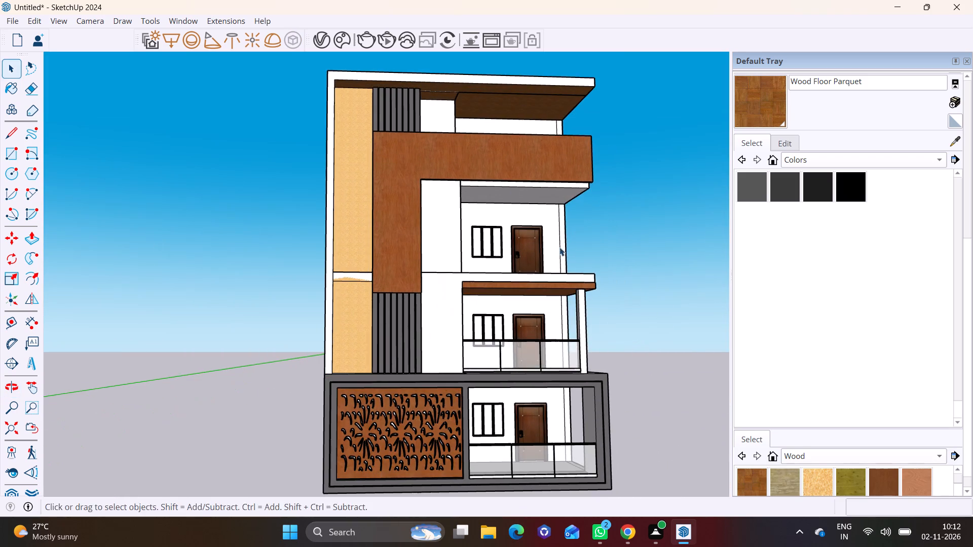
middle_drag(559, 247, 458, 272)
scroll(514, 340, up, 3)
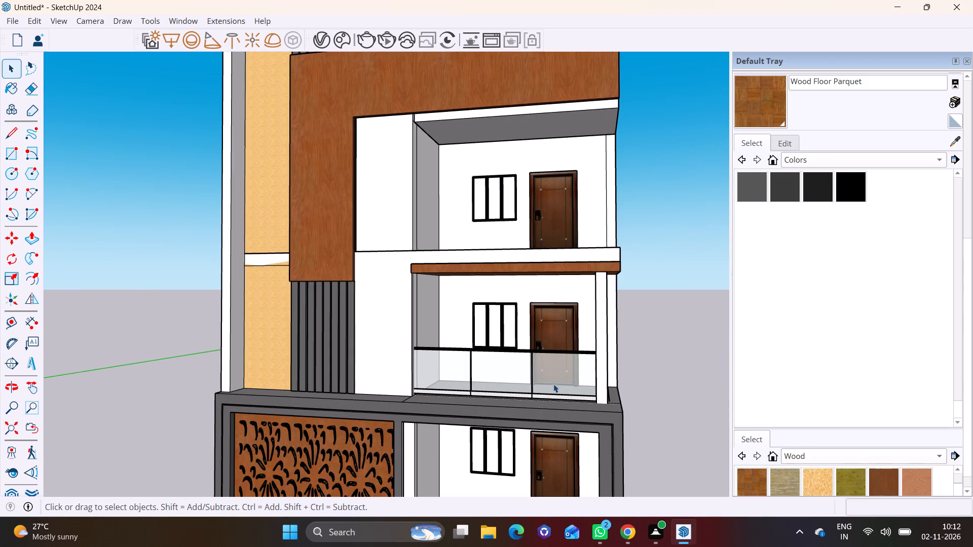
click(562, 373)
key(m)
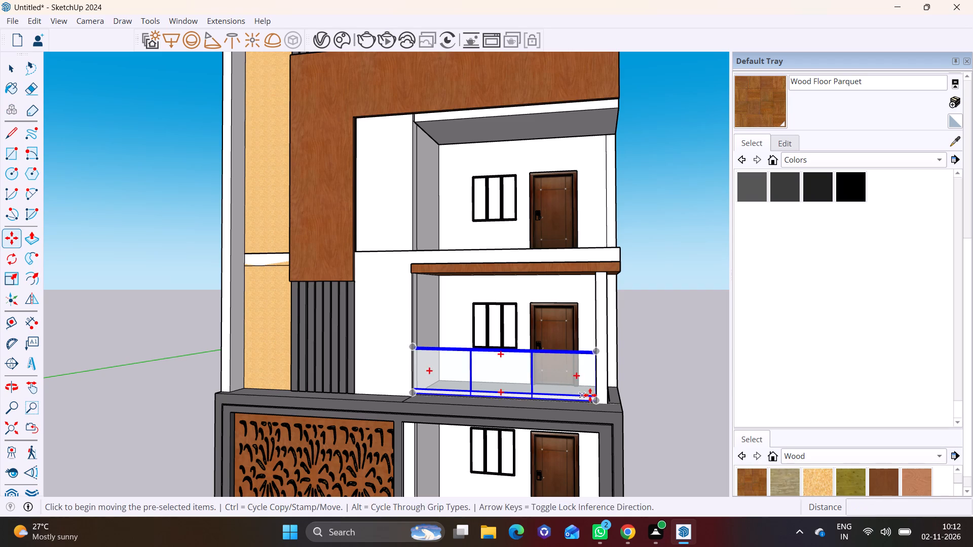
click(595, 400)
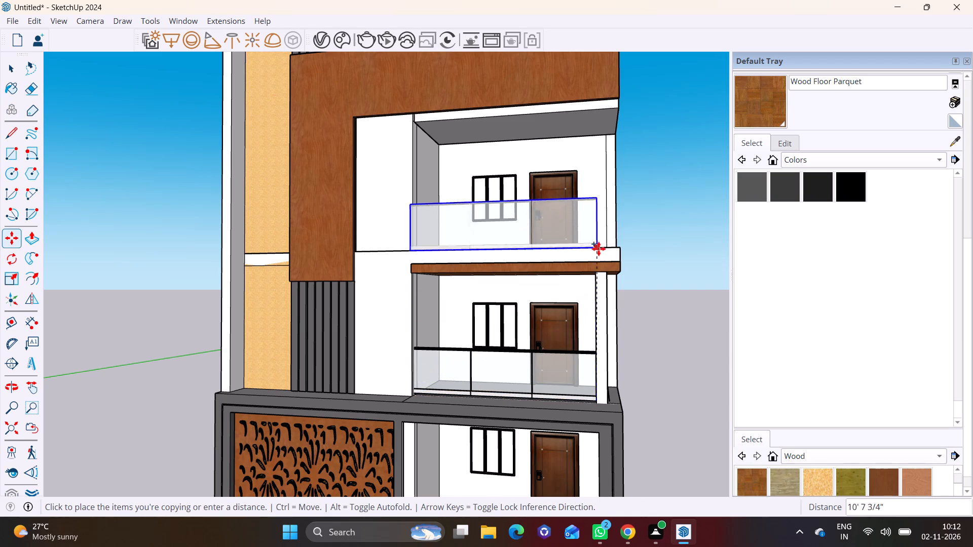
scroll(600, 245, up, 6)
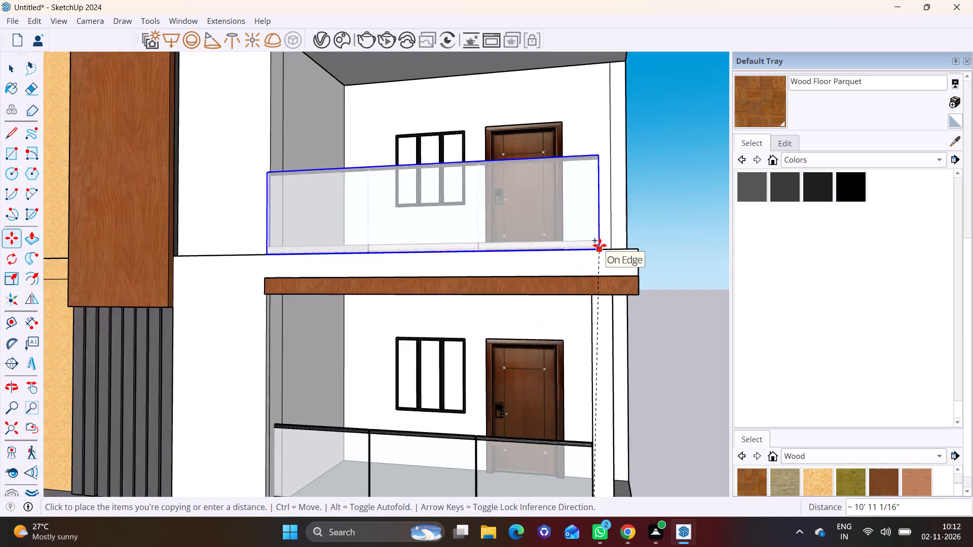
scroll(600, 245, up, 6)
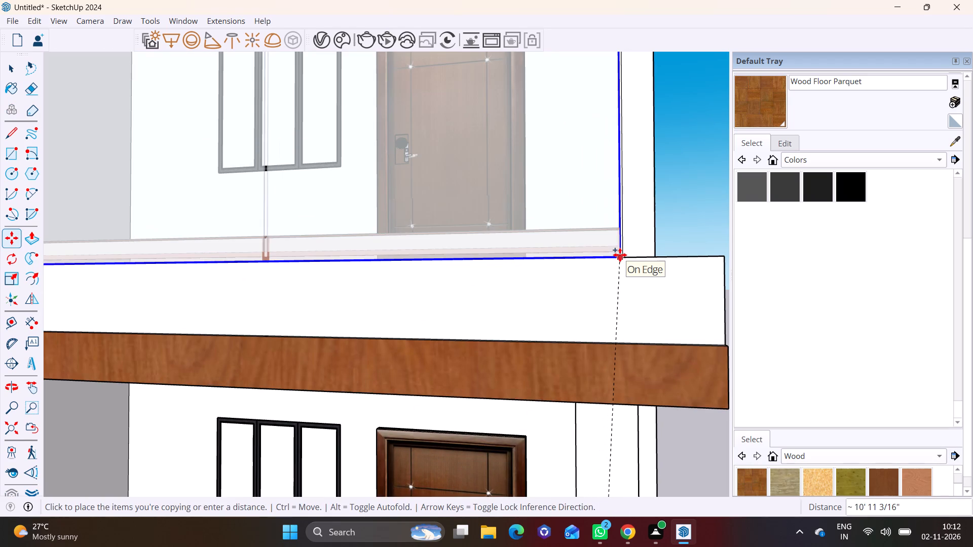
click(620, 256)
scroll(613, 290, down, 9)
key(space)
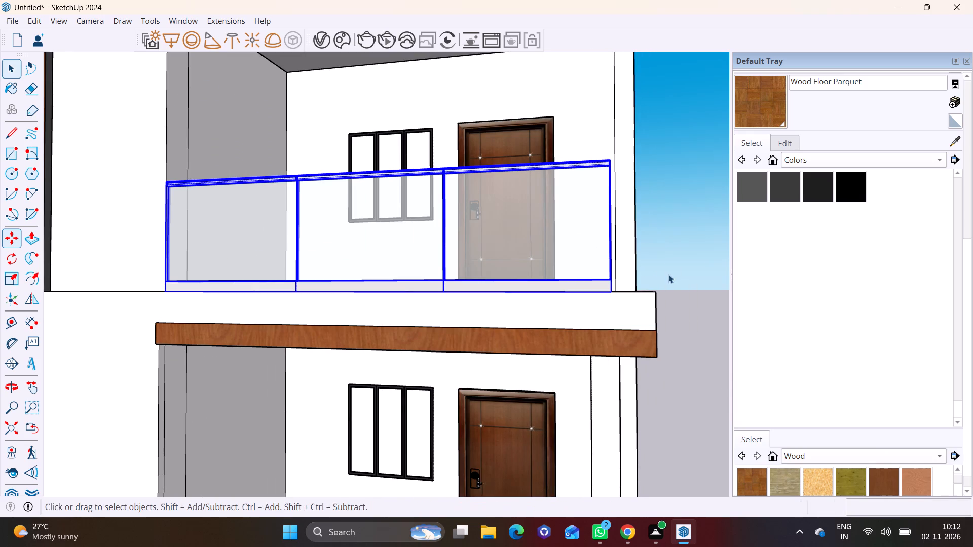
click(670, 274)
Move the copied railing so its lower corner meets the corner of the upper balcony's side wall.
middle_drag(652, 298, 436, 366)
scroll(433, 365, down, 4)
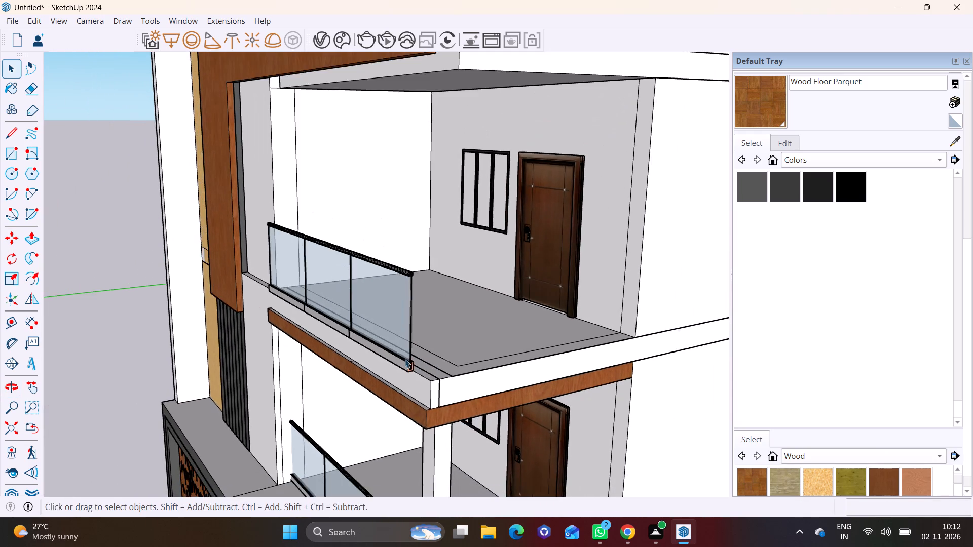
scroll(396, 351, up, 7)
middle_drag(408, 372, 650, 384)
middle_drag(200, 271, 549, 295)
scroll(123, 289, up, 4)
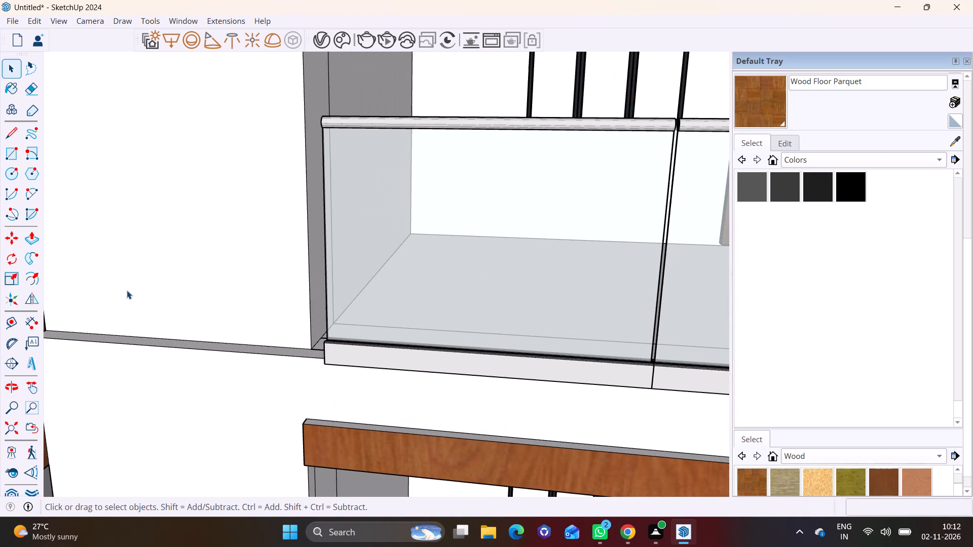
click(360, 355)
scroll(360, 355, up, 1)
key(m)
click(324, 364)
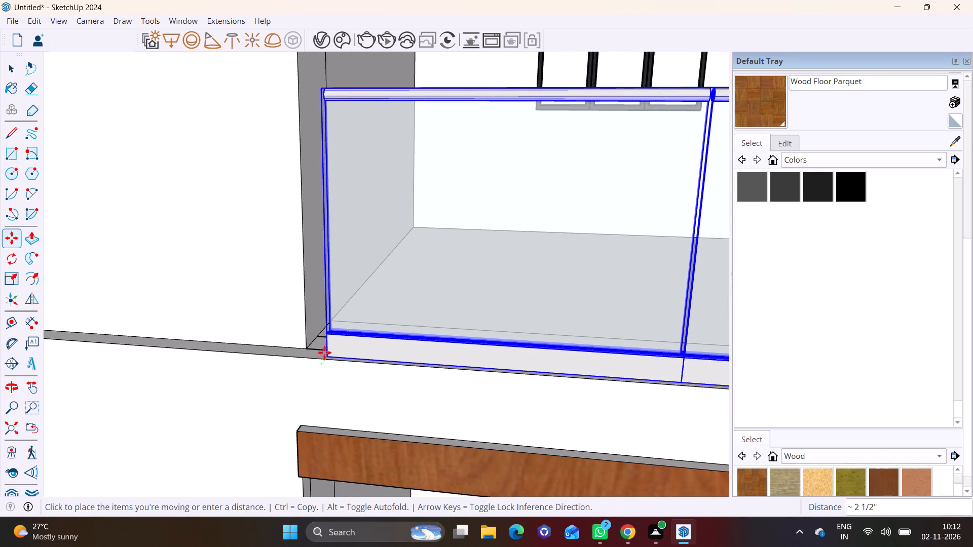
click(310, 347)
key(space)
scroll(346, 323, down, 13)
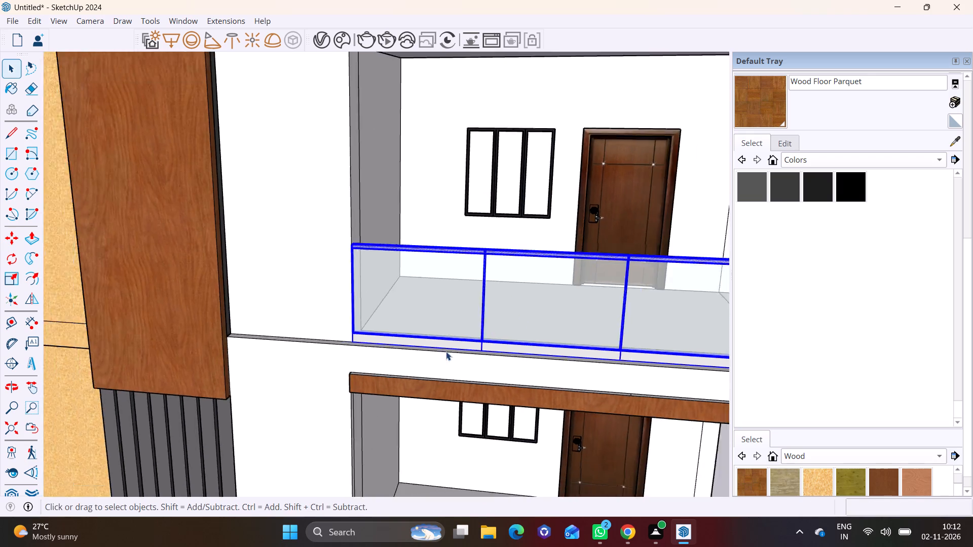
Draw a small rectangle on the upper balcony ceiling near its outer front corner, as the profile for a column.
scroll(446, 351, down, 2)
shift+middle_drag(614, 340, 333, 304)
scroll(353, 303, up, 4)
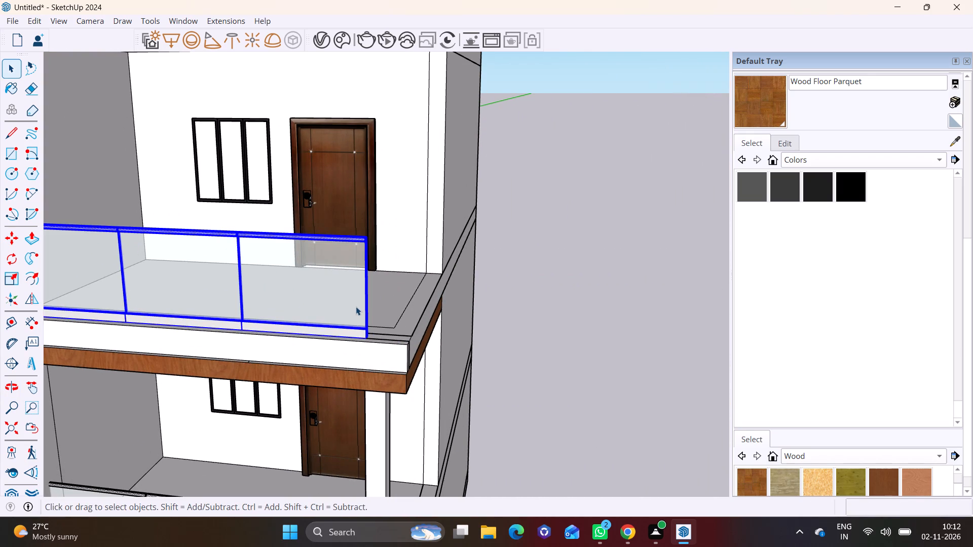
click(0, 152)
click(7, 153)
shift+middle_drag(171, 263, 271, 545)
middle_drag(480, 480, 491, 288)
scroll(522, 208, down, 2)
shift+middle_drag(518, 248, 516, 379)
shift+scroll(518, 357, down, 1)
scroll(520, 263, up, 9)
middle_drag(515, 261, 517, 209)
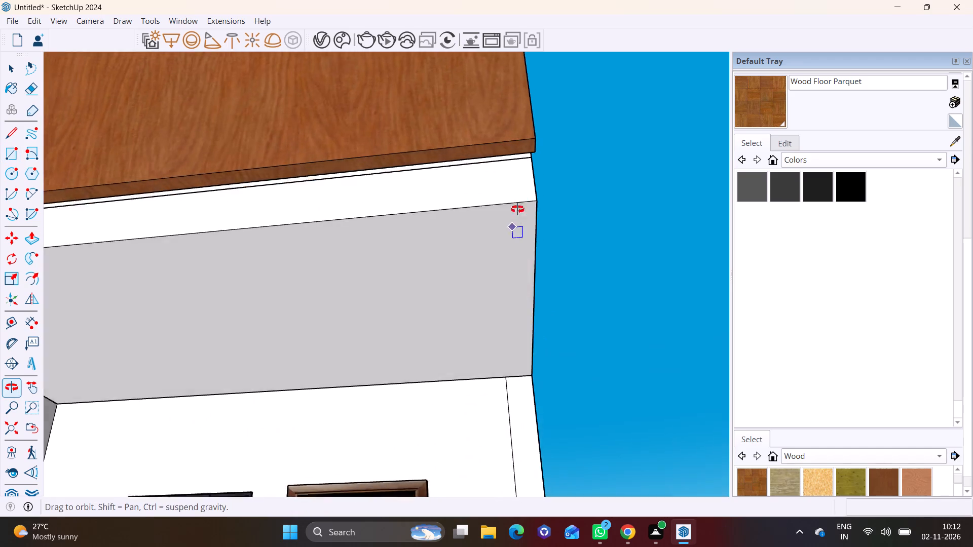
middle_drag(517, 209, 523, 189)
scroll(520, 188, up, 3)
click(507, 178)
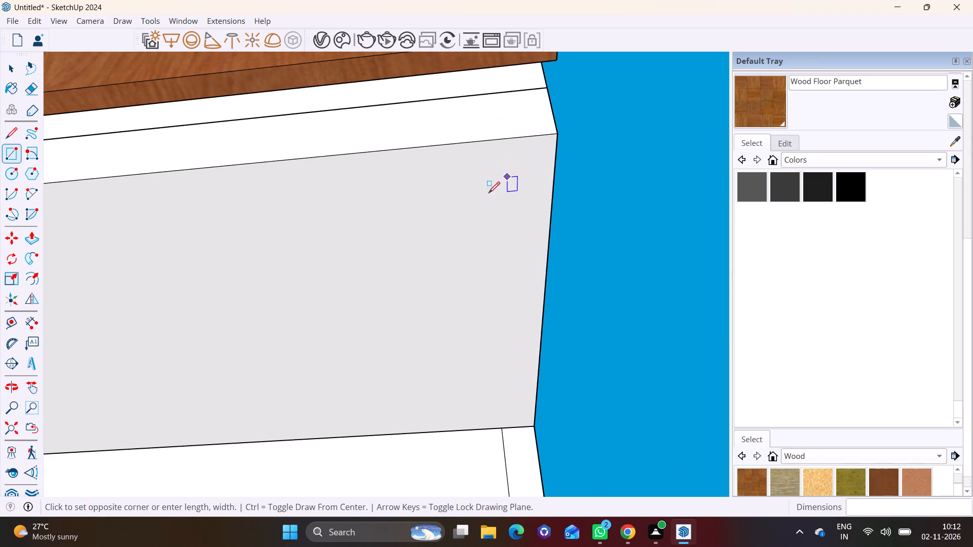
click(471, 208)
key(space)
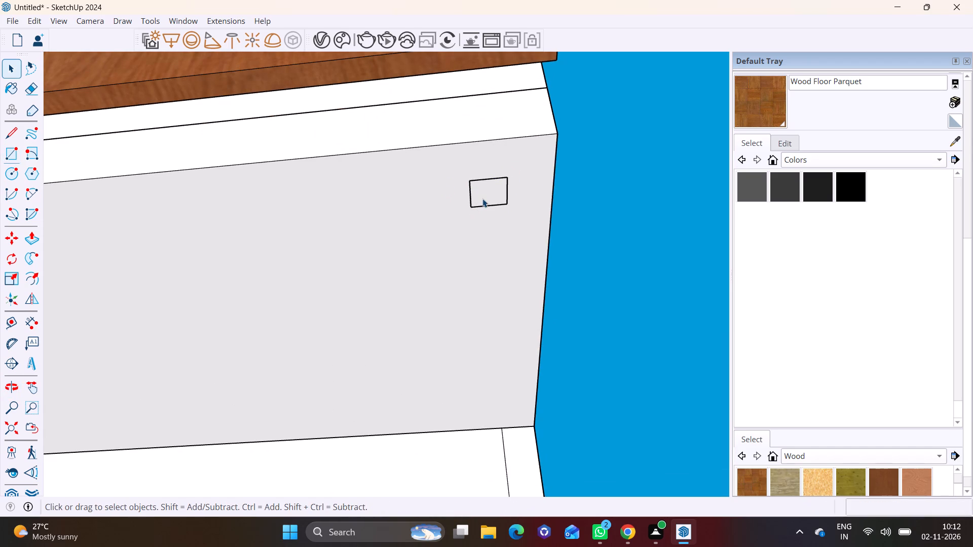
Push/Pull the small ceiling rectangle 9' 5 1/4" down to form a column beside the railing's free end.
click(482, 199)
click(497, 188)
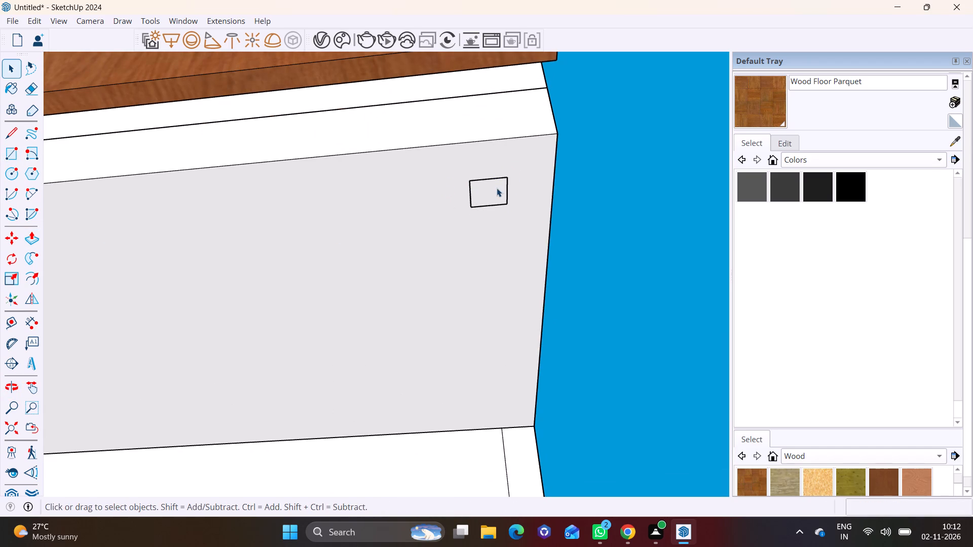
click(36, 233)
click(505, 188)
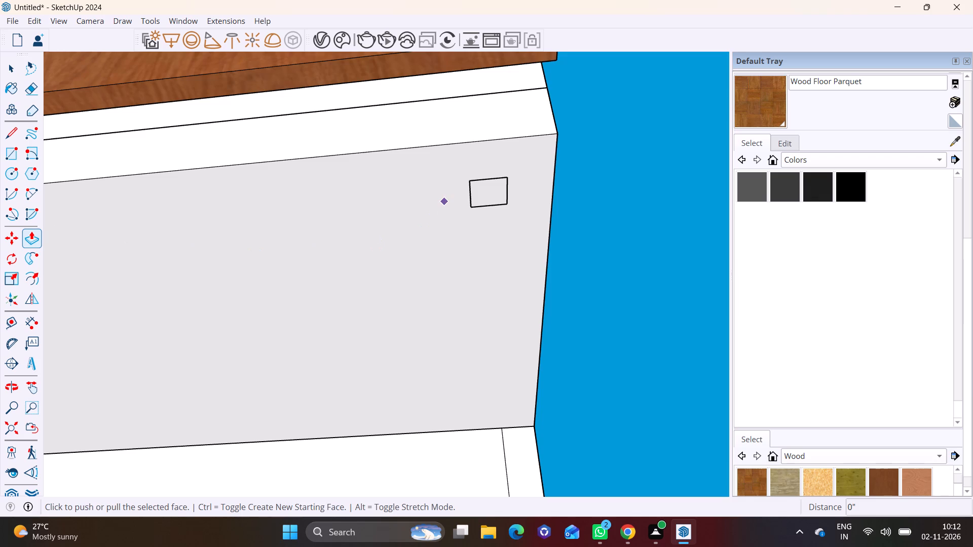
click(484, 192)
click(485, 187)
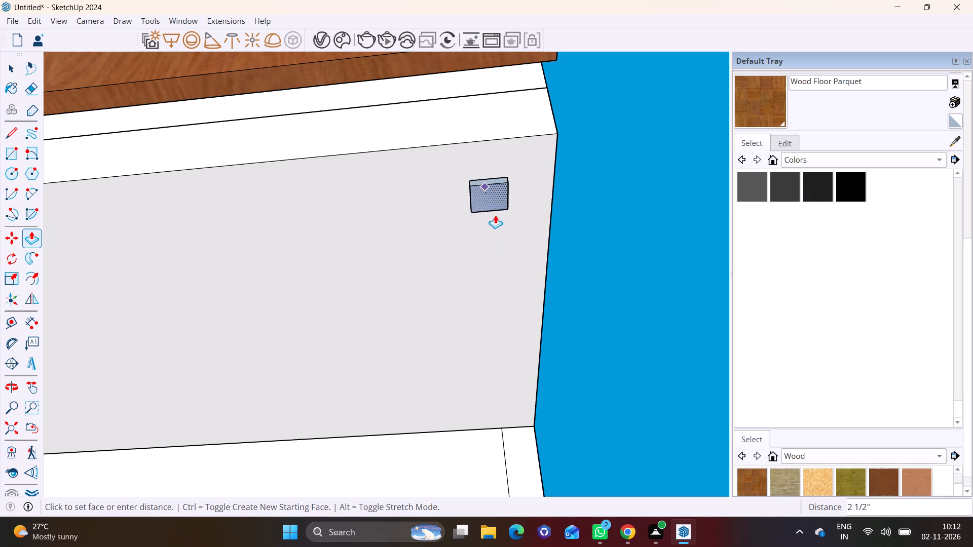
scroll(514, 381, down, 12)
shift+middle_drag(527, 431, 543, 265)
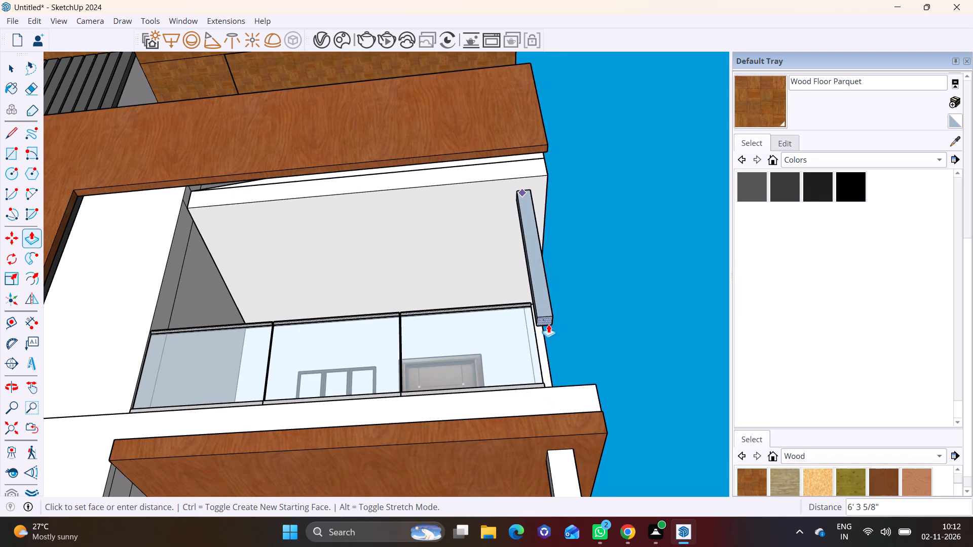
click(559, 398)
Extend the column's bottom face 7 3/4" further down to the balcony slab.
middle_drag(562, 311, 524, 501)
shift+middle_drag(533, 456, 536, 265)
scroll(516, 292, up, 11)
middle_drag(538, 266, 546, 217)
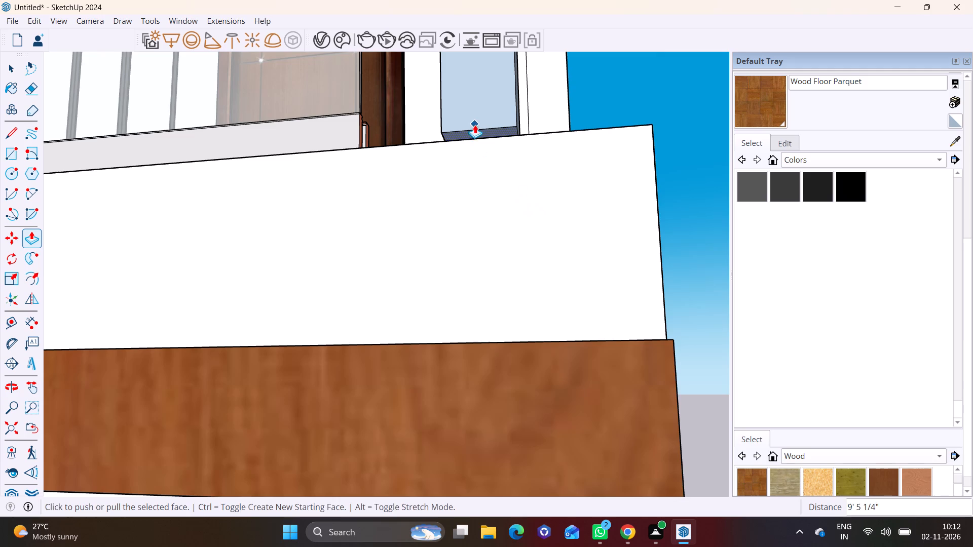
middle_drag(475, 125, 480, 157)
click(488, 124)
click(474, 210)
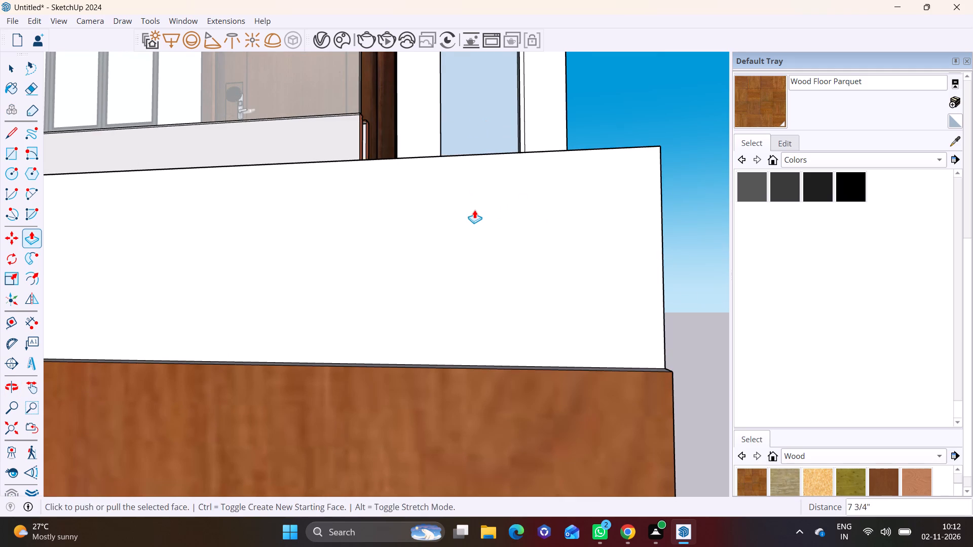
key(space)
click(711, 167)
Push/Pull the upper balcony column's front face outward to near the slab's front edge.
scroll(571, 264, down, 8)
middle_drag(547, 297, 495, 421)
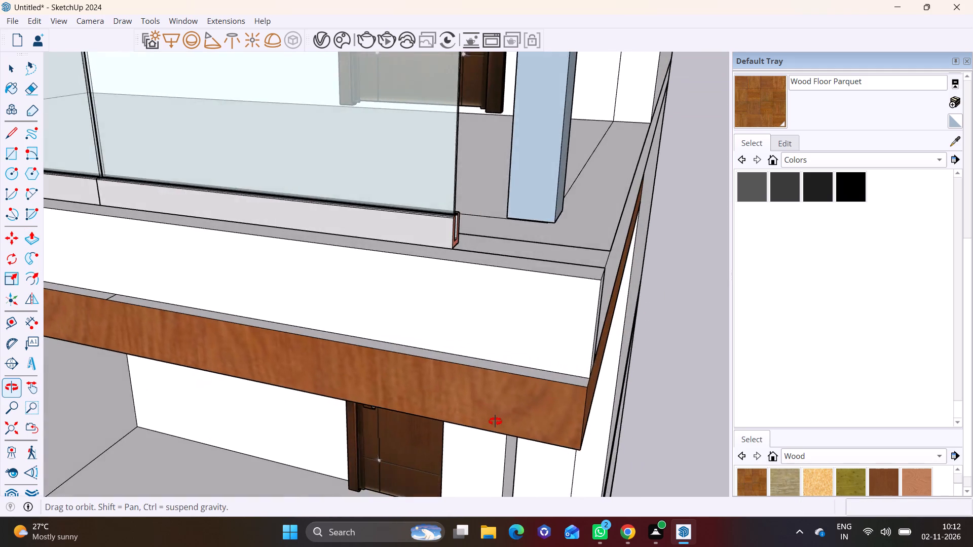
middle_drag(495, 421, 485, 426)
scroll(475, 342, down, 12)
shift+middle_drag(521, 270, 511, 366)
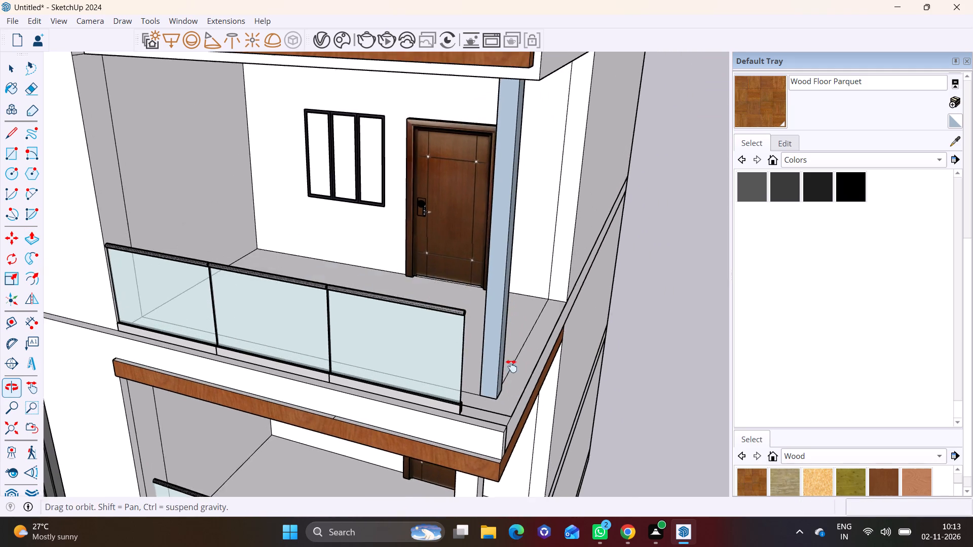
shift+middle_drag(511, 366, 507, 367)
scroll(456, 368, up, 4)
click(457, 425)
scroll(462, 422, down, 2)
shift+middle_drag(479, 420, 461, 343)
click(472, 299)
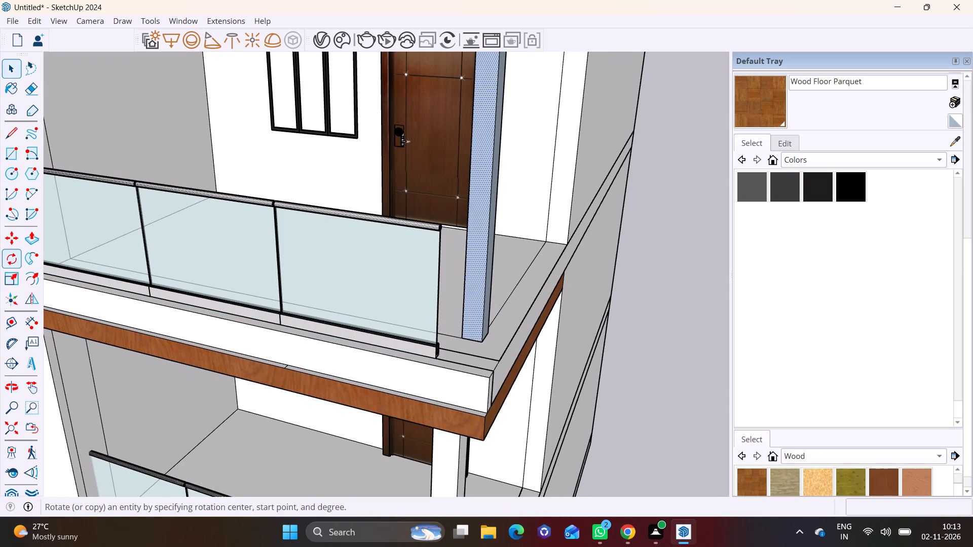
click(26, 240)
click(479, 292)
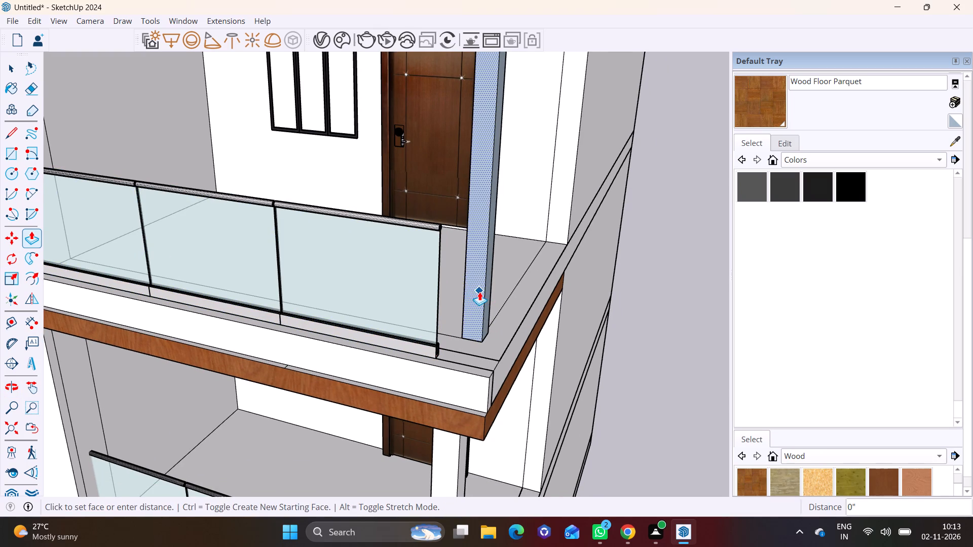
click(484, 371)
Push/Pull the column's rear face about 12" toward the front to reduce the column's depth.
middle_drag(488, 348, 418, 361)
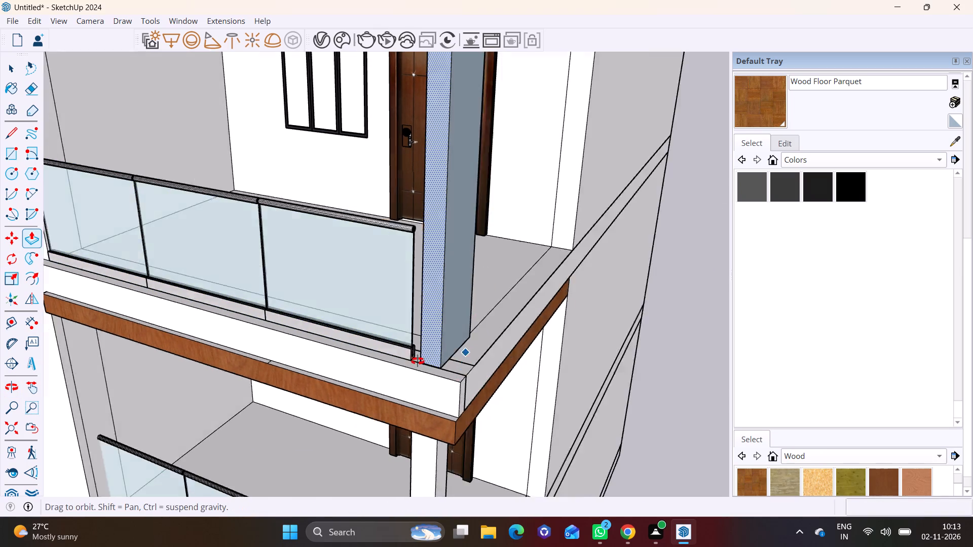
middle_drag(418, 361, 273, 381)
scroll(270, 340, down, 4)
middle_drag(278, 332, 545, 380)
middle_drag(550, 342, 523, 342)
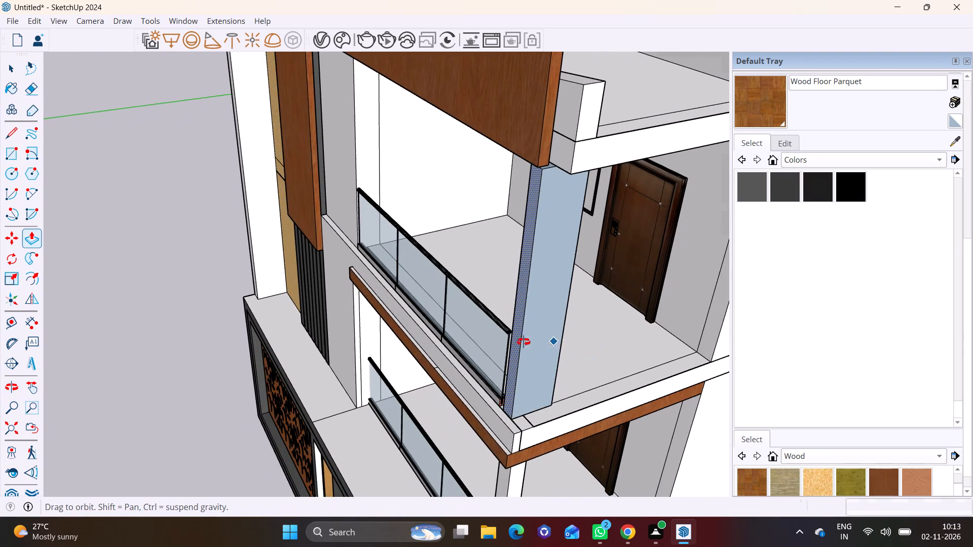
middle_drag(523, 342, 311, 306)
scroll(311, 290, up, 4)
key(space)
click(255, 287)
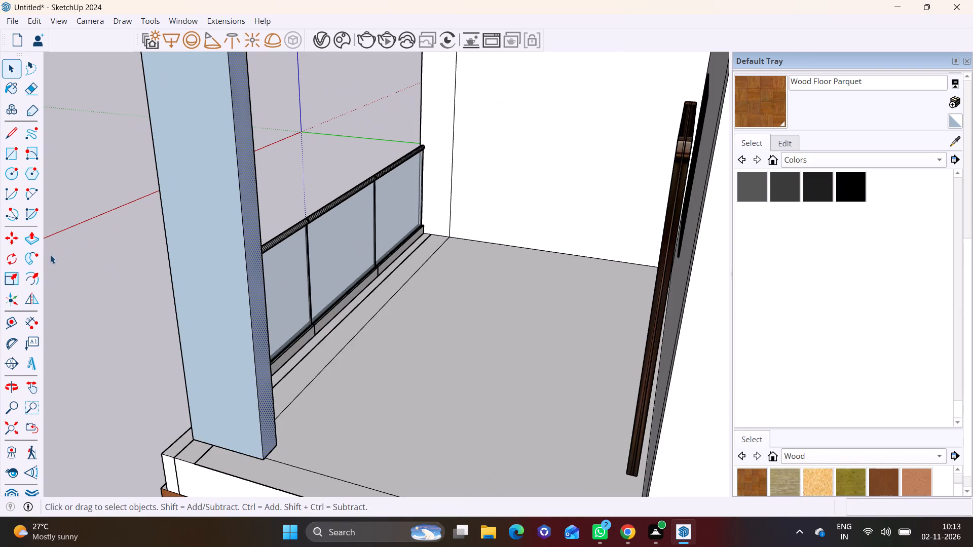
click(35, 243)
click(264, 351)
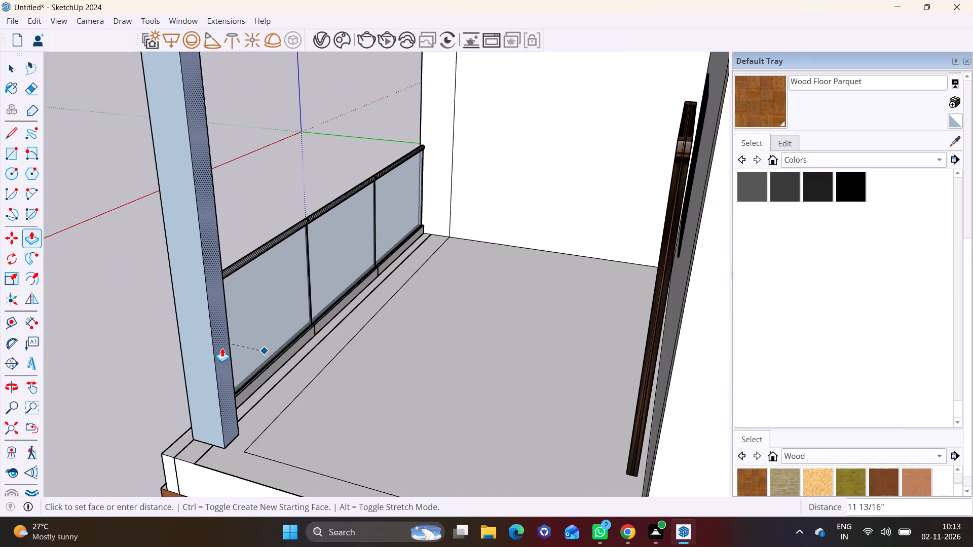
click(221, 347)
key(space)
click(144, 354)
Scale the upper balcony's glass railing lengthwise so its free end reaches the corner column.
scroll(172, 371, down, 7)
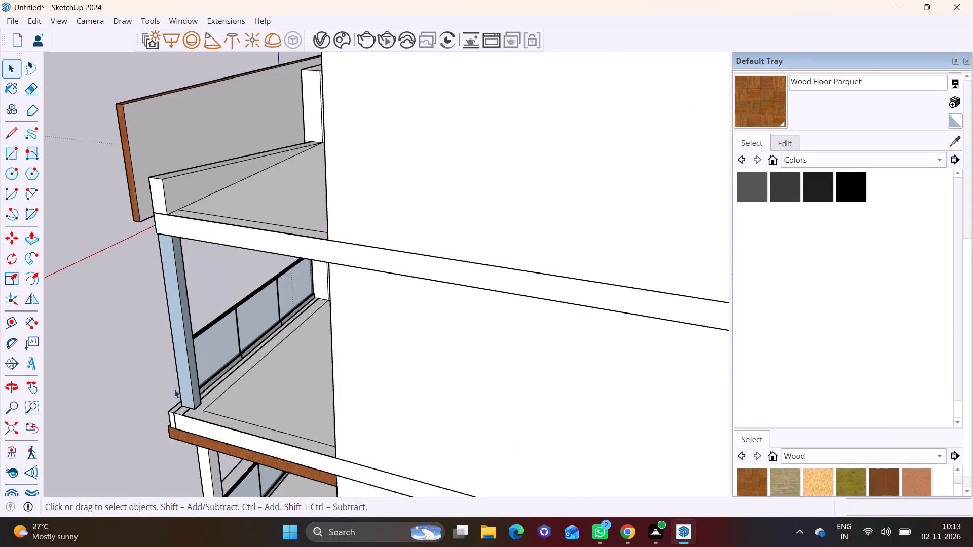
middle_drag(176, 390, 687, 364)
scroll(560, 381, up, 4)
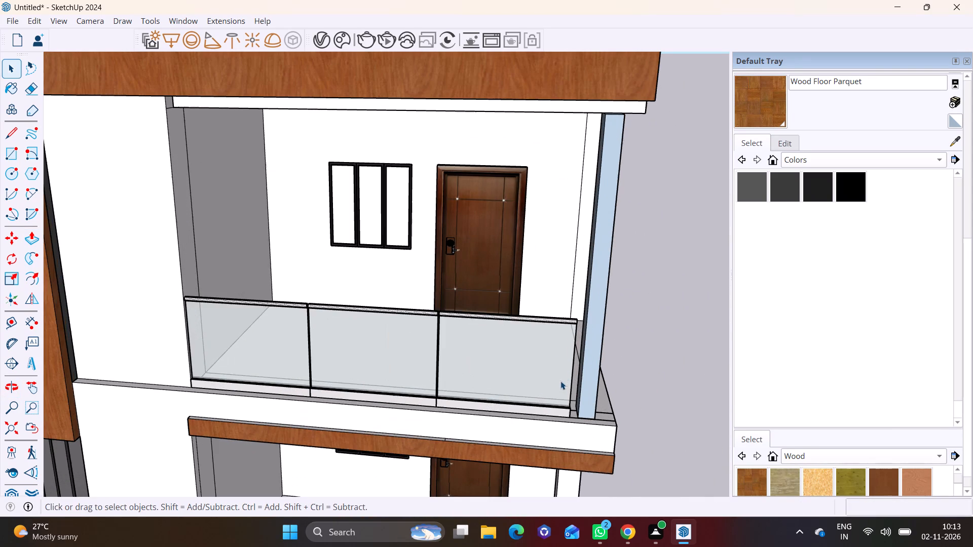
click(560, 380)
click(7, 282)
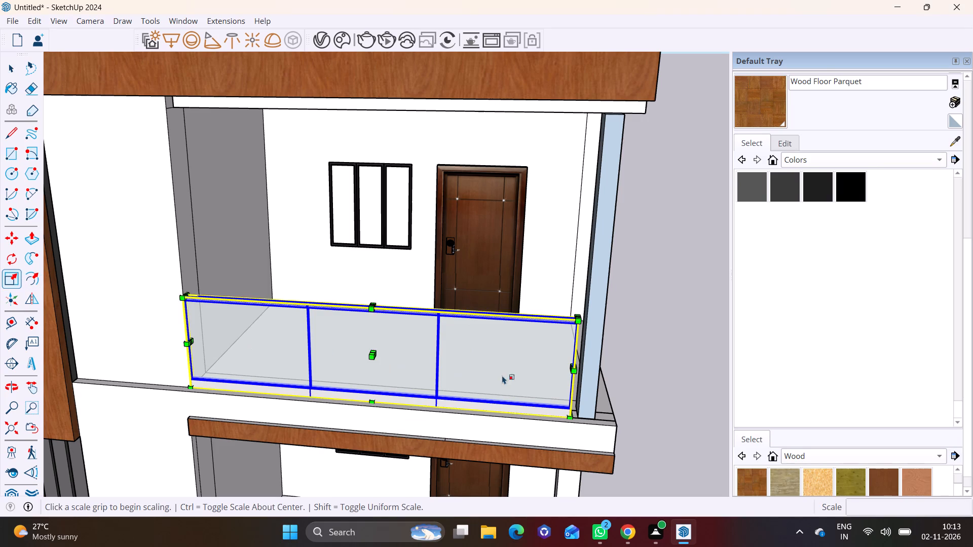
middle_drag(471, 399, 362, 379)
scroll(517, 376, up, 2)
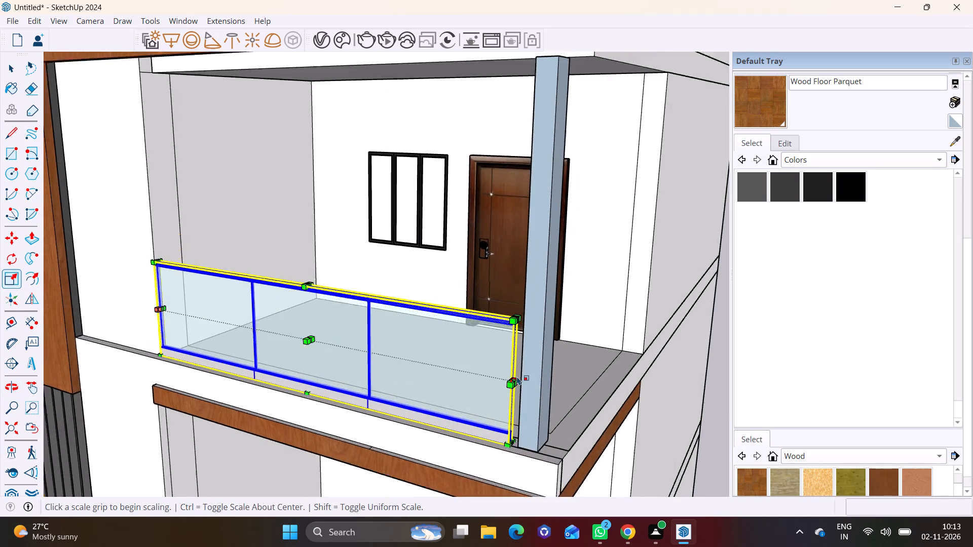
scroll(517, 376, up, 6)
click(507, 384)
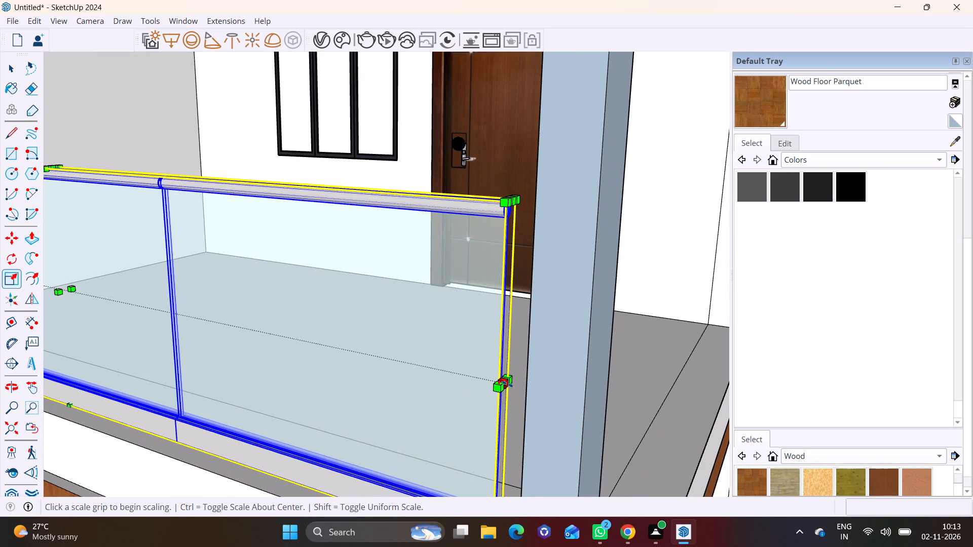
click(532, 383)
key(space)
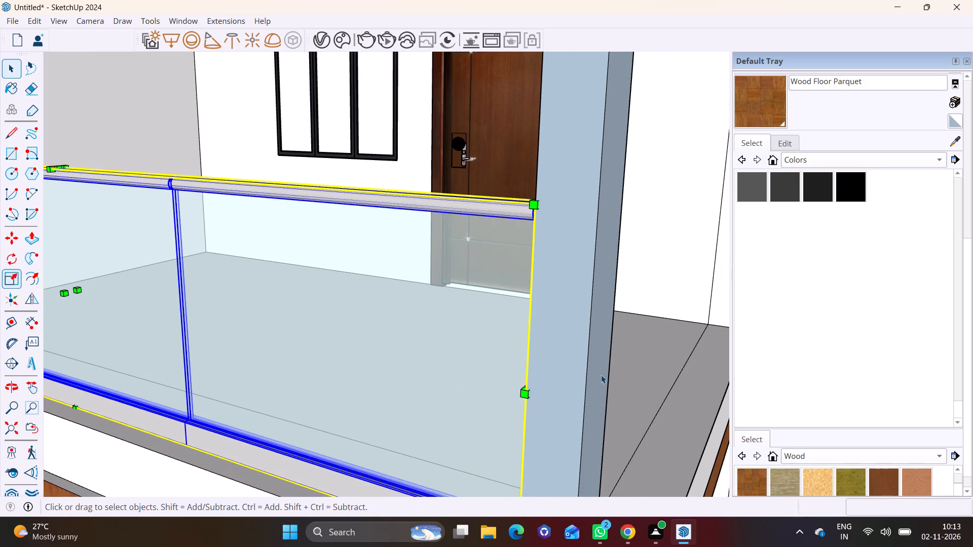
click(609, 375)
scroll(628, 410, down, 18)
middle_drag(596, 458, 698, 440)
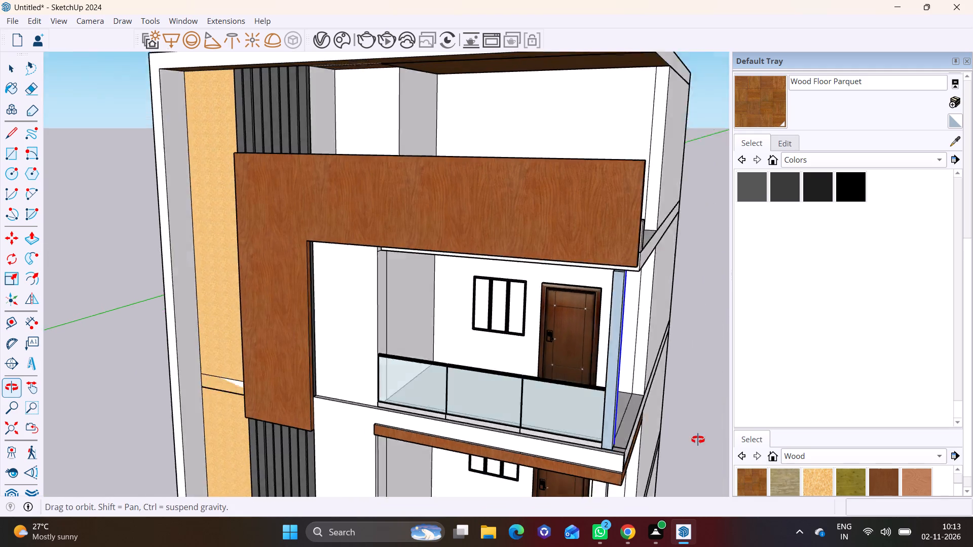
middle_drag(698, 440, 714, 432)
click(705, 369)
Push/Pull the column's outer side face about 5" outward to widen the column toward the slab's side edge.
shift+middle_drag(641, 367, 649, 310)
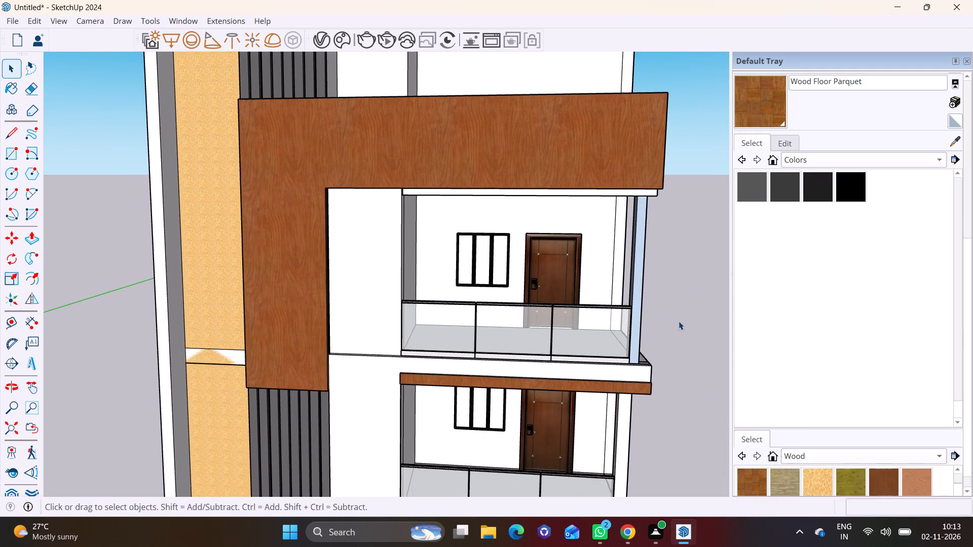
middle_drag(679, 322, 486, 312)
scroll(510, 354, up, 4)
click(492, 340)
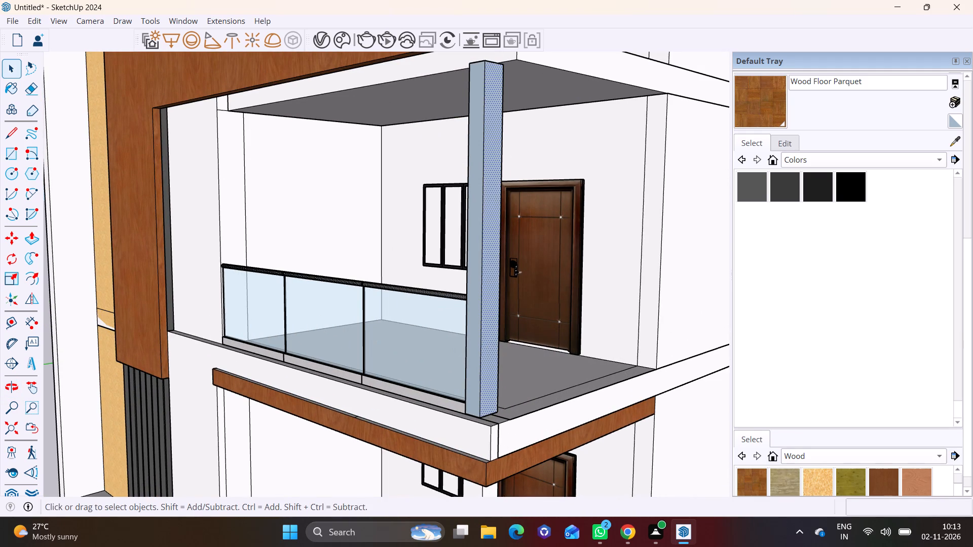
click(25, 242)
click(489, 366)
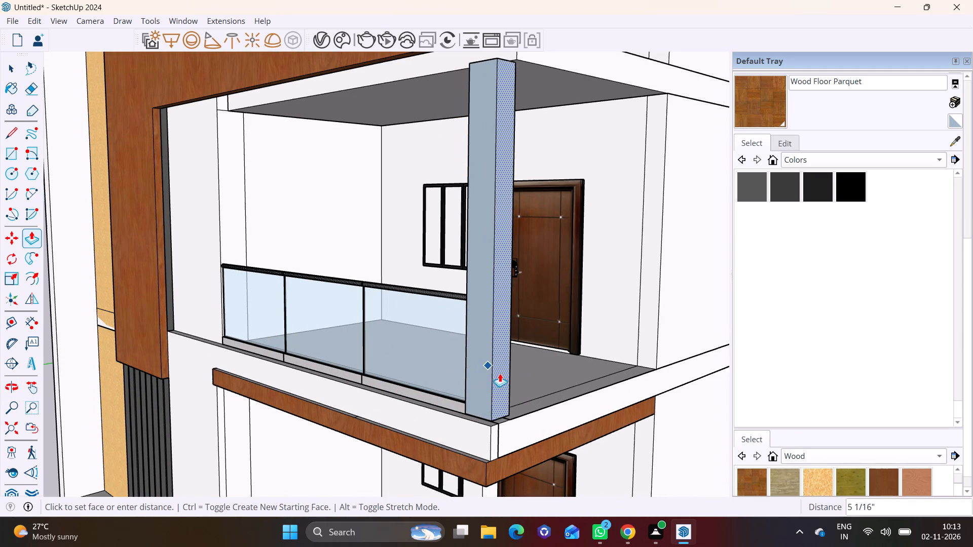
click(503, 376)
key(space)
scroll(376, 392, down, 15)
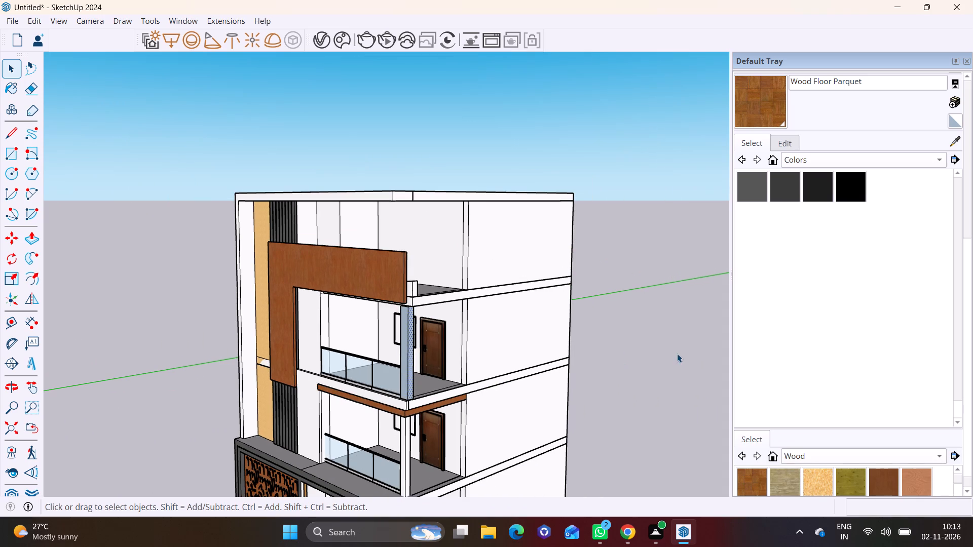
click(675, 352)
Paint the corner column's front and outer side faces with Color M00.
scroll(298, 519, down, 4)
middle_drag(385, 453, 593, 409)
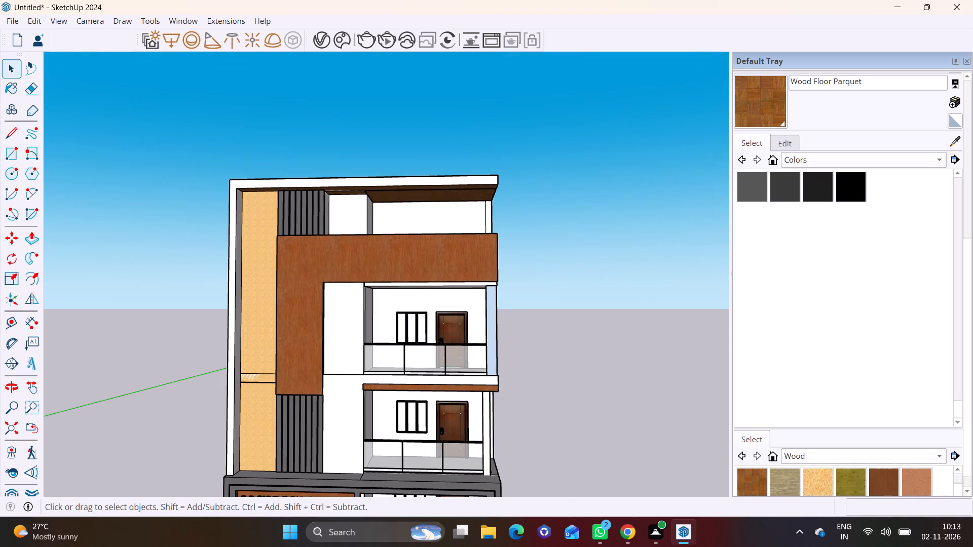
scroll(757, 196, up, 1)
click(753, 183)
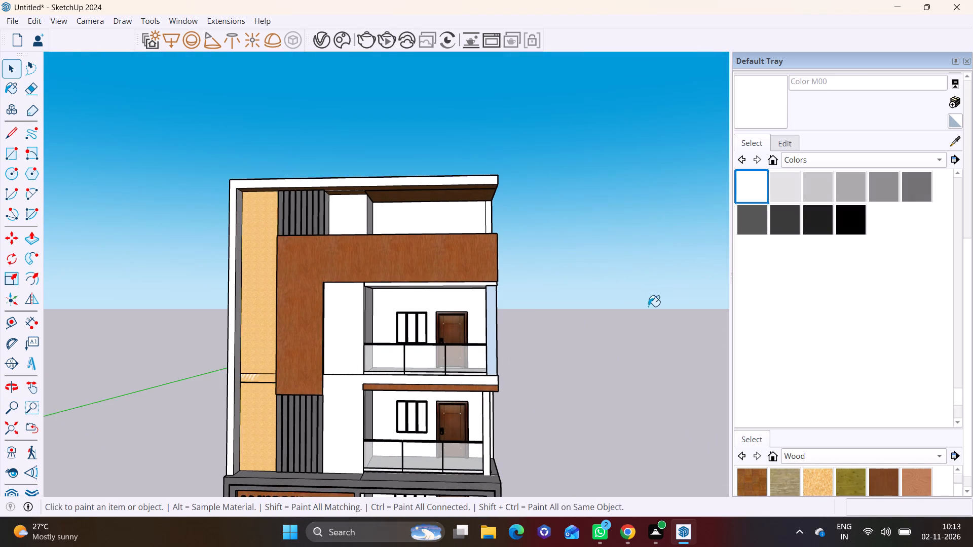
click(489, 322)
scroll(506, 326, up, 3)
middle_drag(388, 349, 371, 362)
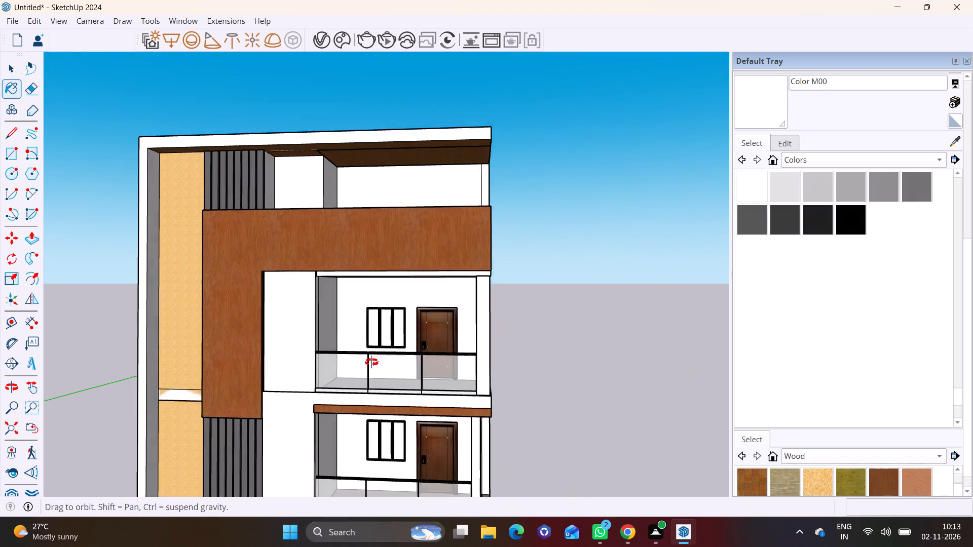
middle_drag(371, 362, 179, 341)
scroll(364, 323, up, 5)
click(453, 332)
Apply Color M00 to the corner column's remaining inner faces and its top face.
middle_drag(413, 340, 553, 389)
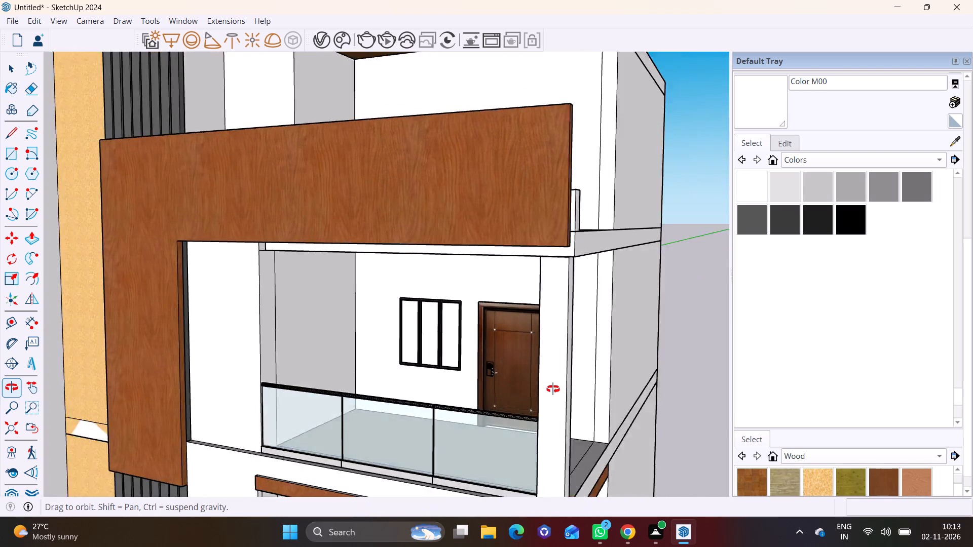
middle_drag(553, 389, 694, 387)
click(640, 311)
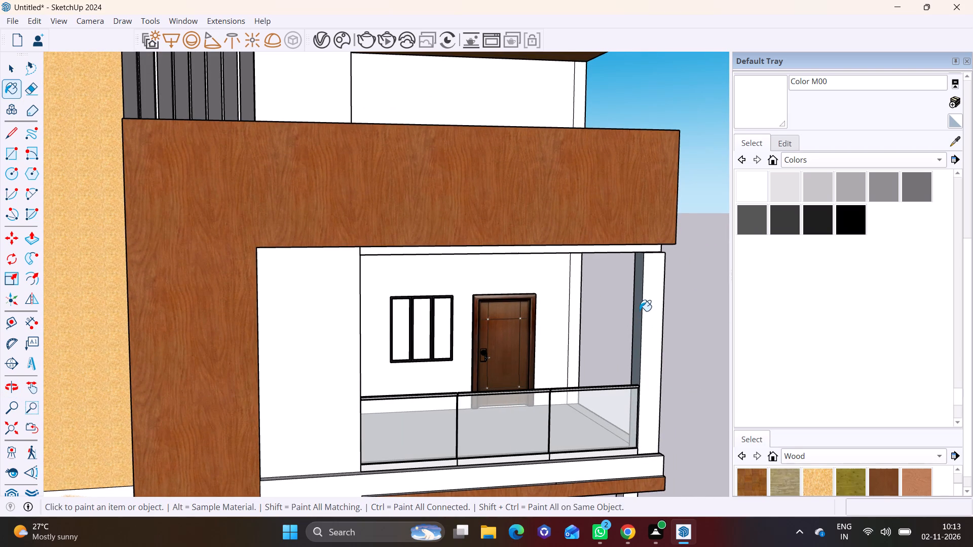
middle_drag(601, 370, 148, 387)
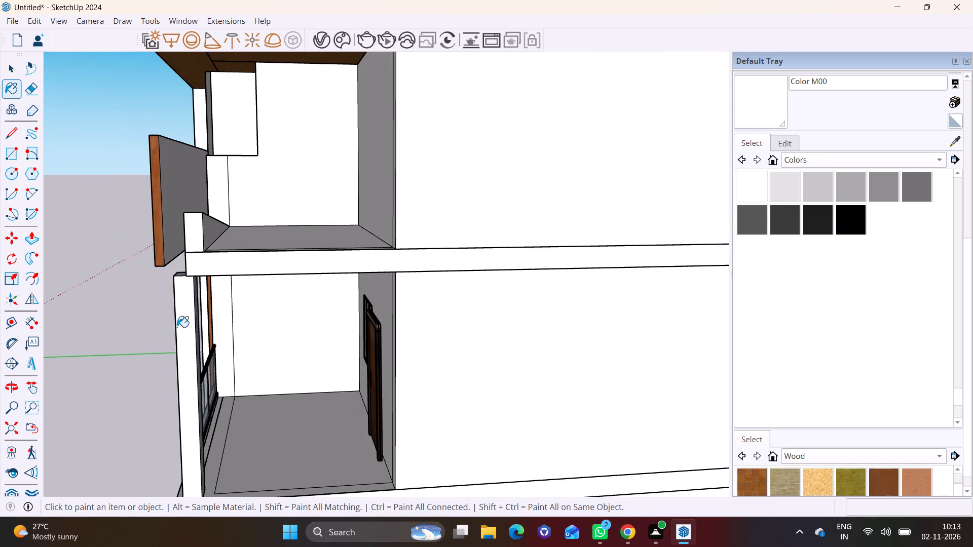
scroll(198, 322, up, 5)
click(198, 314)
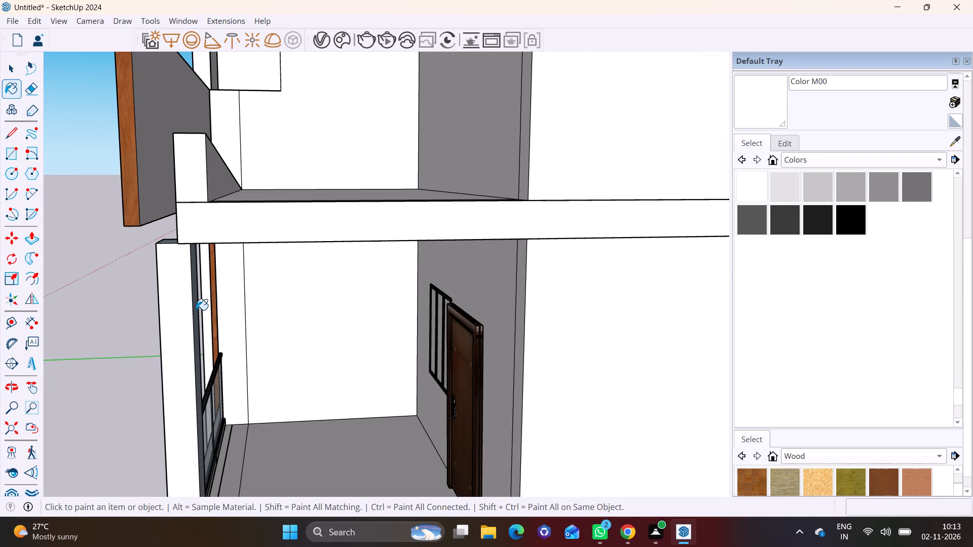
click(196, 310)
click(168, 243)
middle_drag(190, 268, 323, 297)
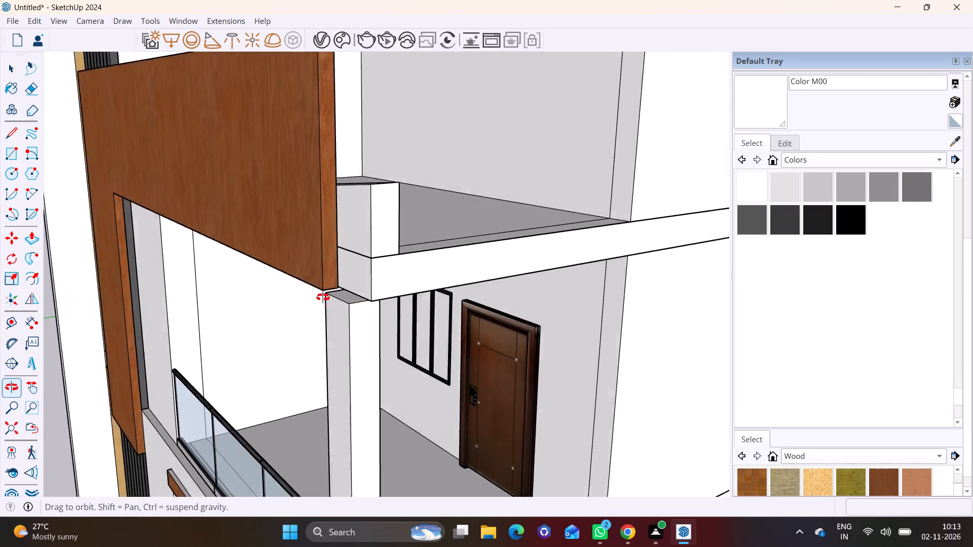
middle_drag(323, 297, 488, 317)
scroll(511, 317, down, 9)
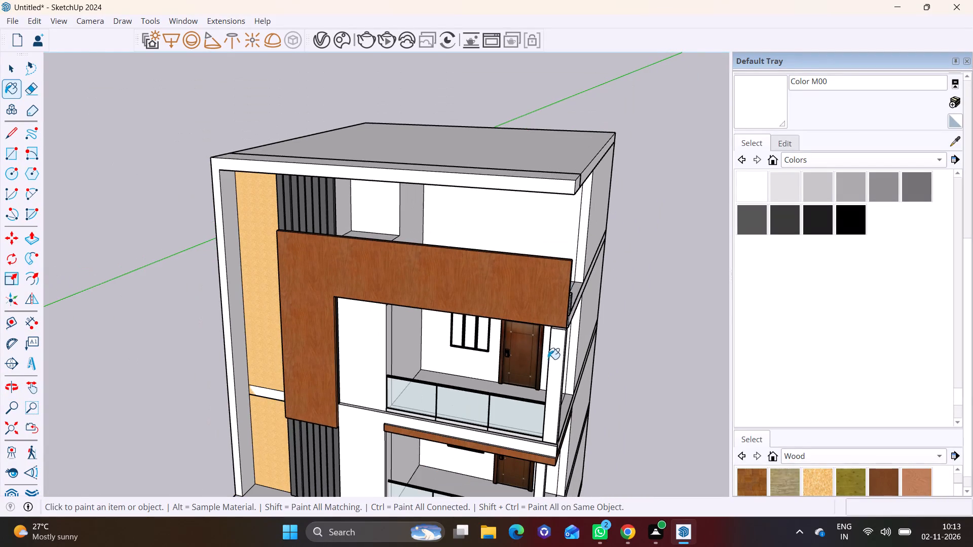
Push/Pull the column's top face up about 5 1/4" to meet the lower edge of the wood panel.
scroll(573, 337, up, 12)
middle_drag(571, 298, 554, 240)
key(space)
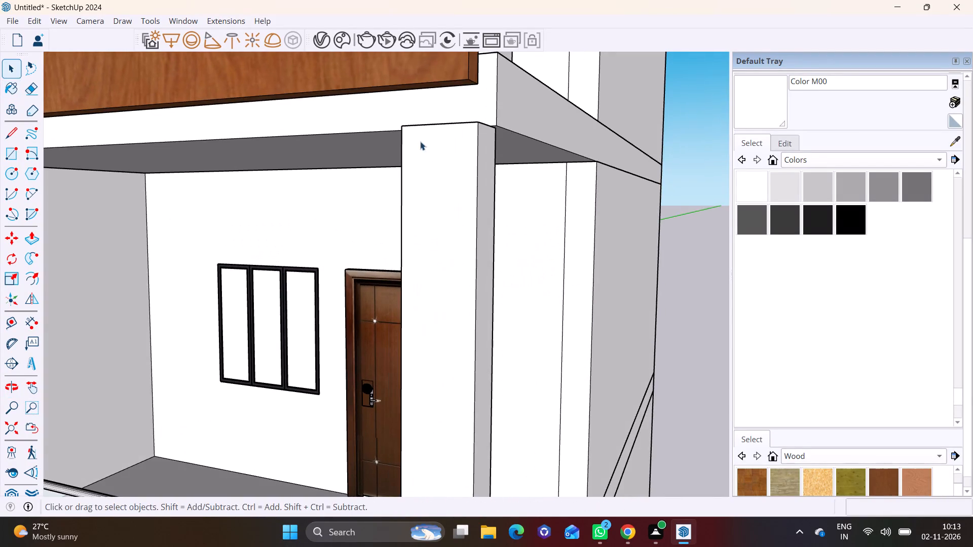
middle_drag(420, 141, 428, 205)
key(space)
click(463, 186)
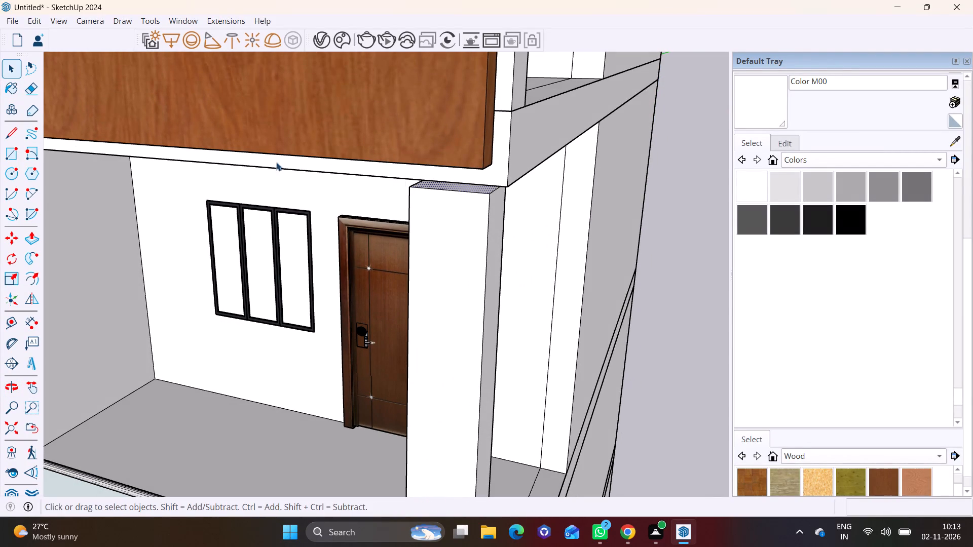
click(28, 231)
drag(476, 187, 476, 181)
click(482, 189)
click(484, 165)
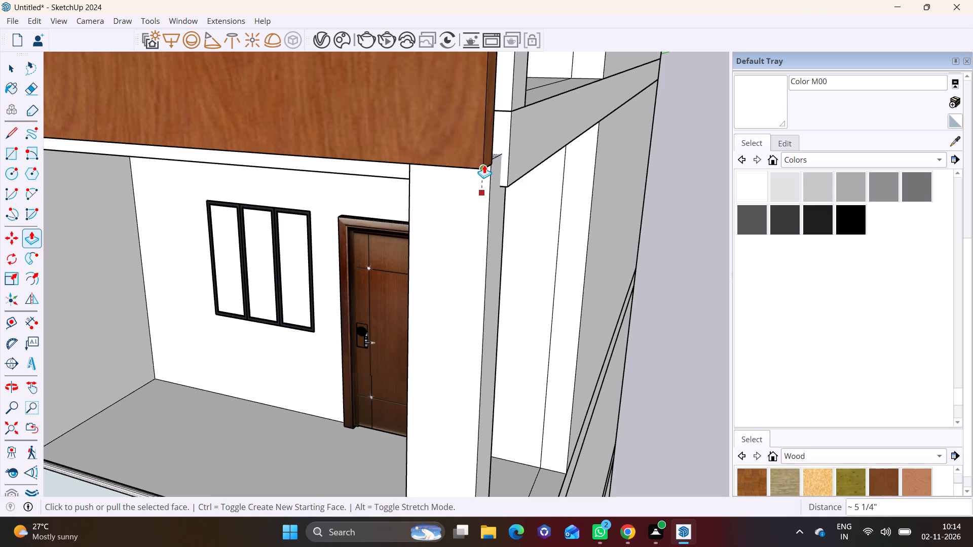
key(space)
click(670, 203)
Examine the upper balcony opening with its corner column, and the whole front facade.
scroll(533, 219, down, 7)
middle_drag(525, 229, 604, 206)
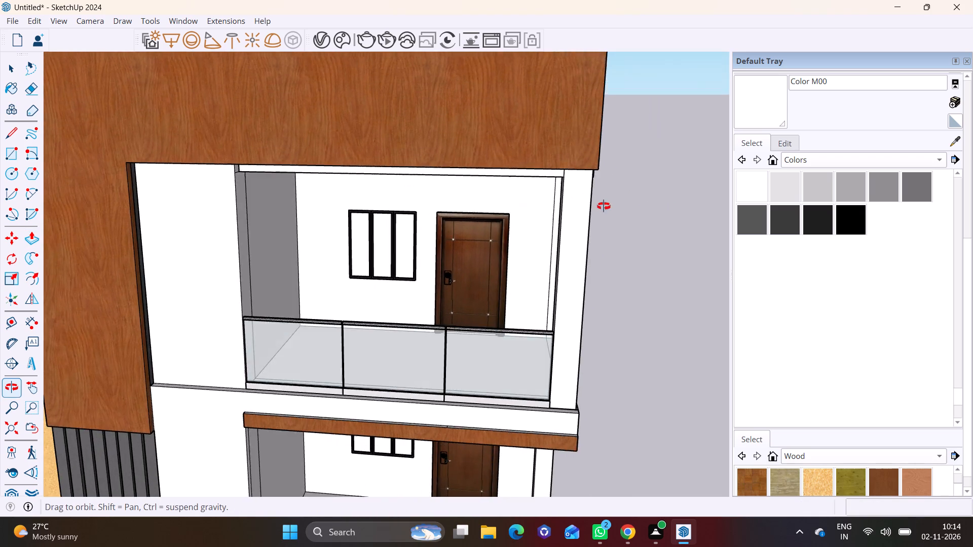
middle_drag(604, 206, 604, 204)
scroll(585, 206, down, 4)
scroll(340, 193, up, 8)
middle_drag(347, 169, 343, 167)
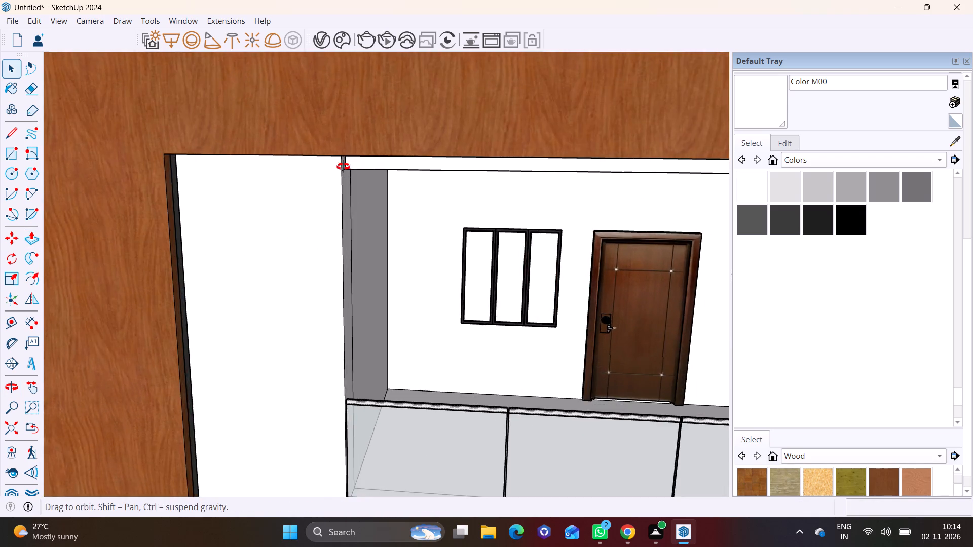
middle_drag(343, 167, 233, 154)
scroll(302, 169, down, 12)
middle_drag(400, 285, 526, 268)
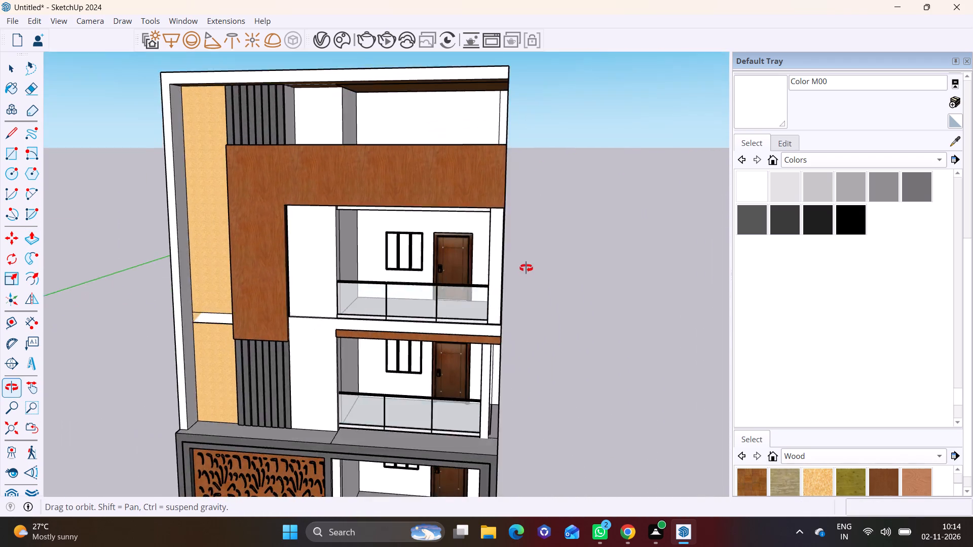
middle_drag(526, 268, 551, 228)
scroll(428, 280, down, 5)
shift+middle_drag(428, 280, 516, 271)
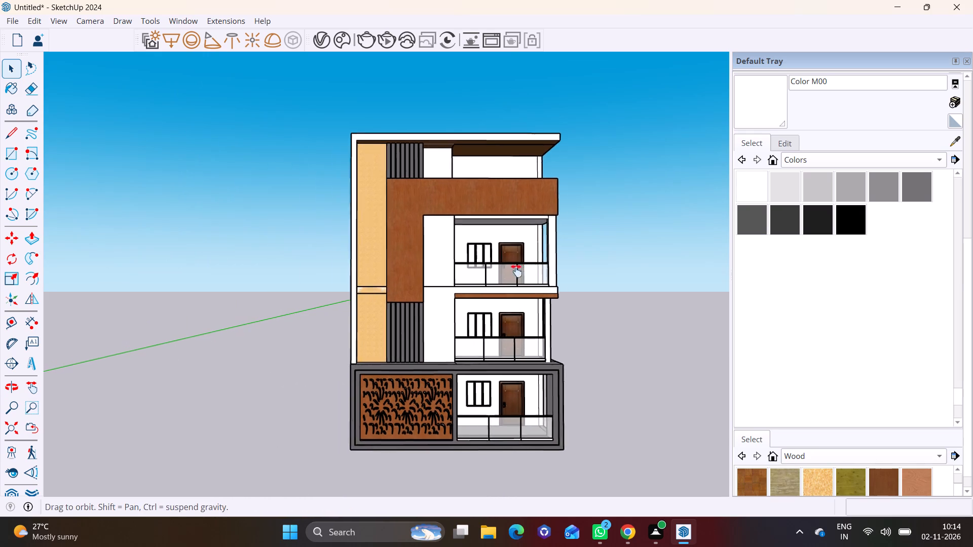
Paint the white horizontal band dividing the tall wood strip on the facade with Wood OSB.
shift+middle_drag(516, 271, 556, 267)
click(826, 473)
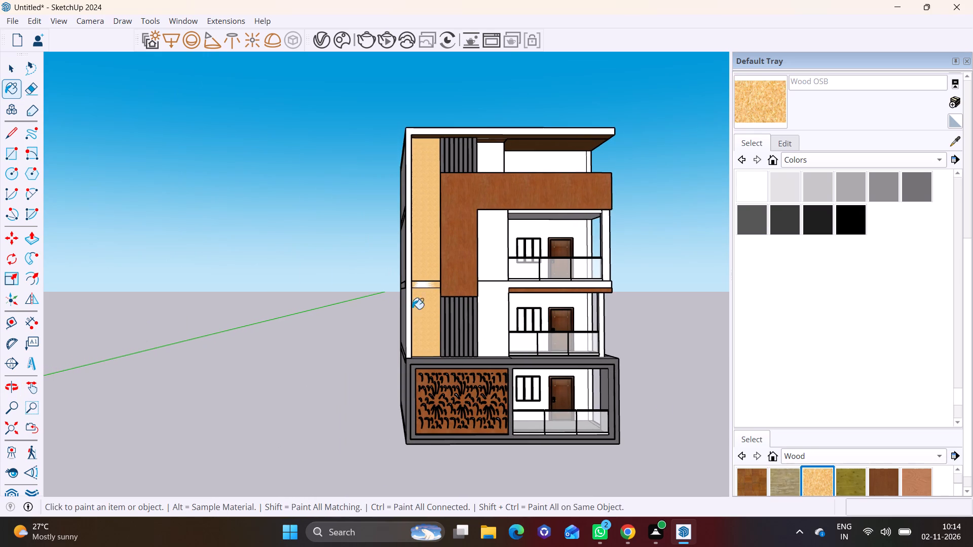
click(423, 288)
key(space)
click(323, 281)
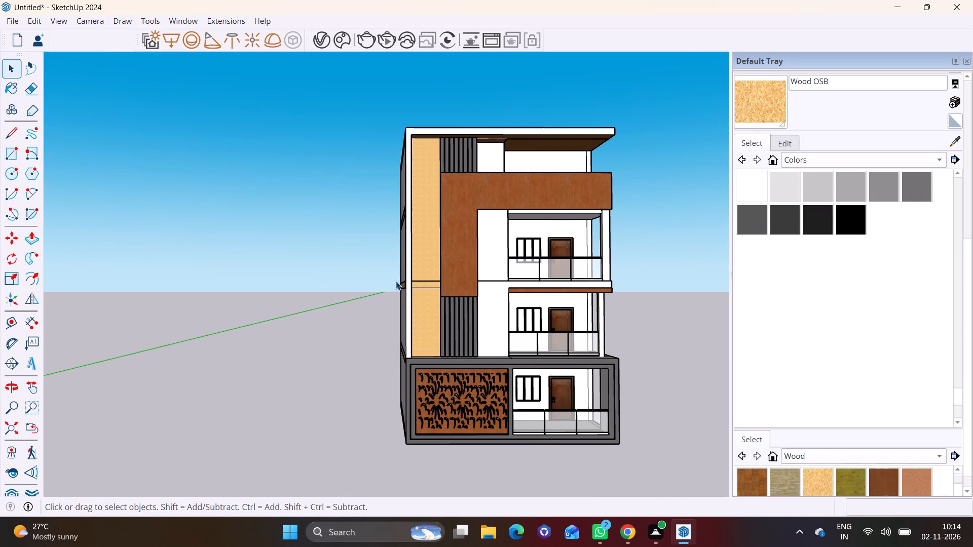
Examine the whole facade from the front and from below, including the upper balcony.
scroll(471, 280, up, 7)
scroll(430, 284, down, 8)
shift+middle_drag(451, 295, 348, 297)
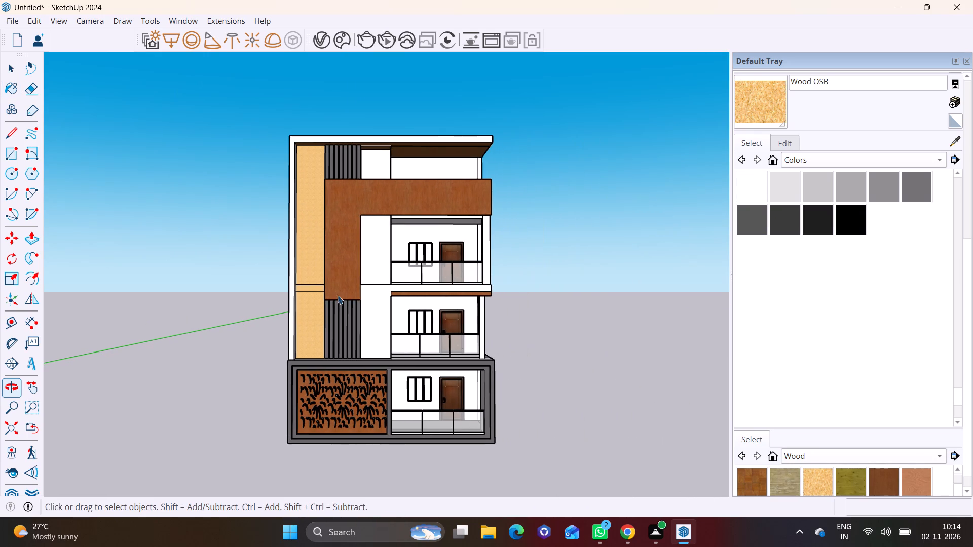
shift+middle_drag(406, 345, 453, 196)
middle_drag(527, 299, 514, 296)
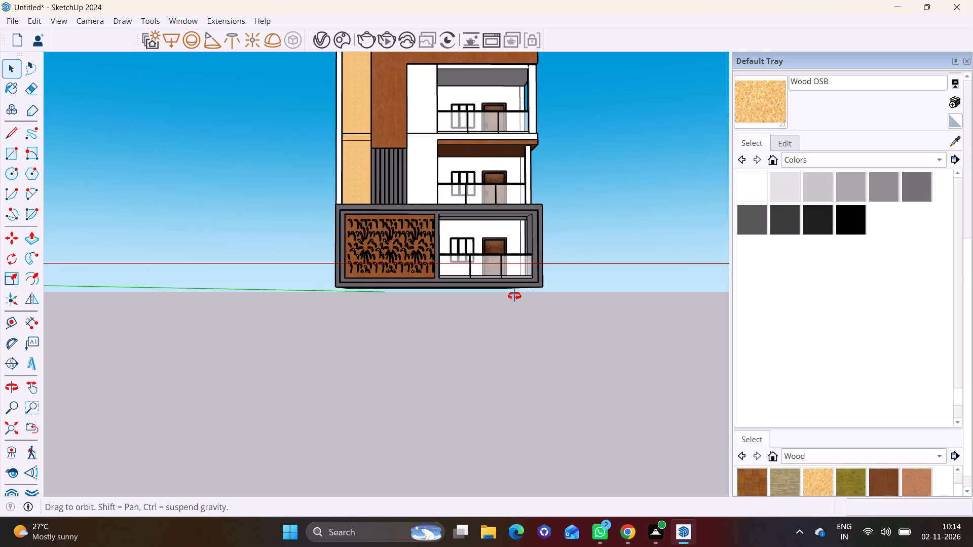
middle_drag(514, 296, 497, 217)
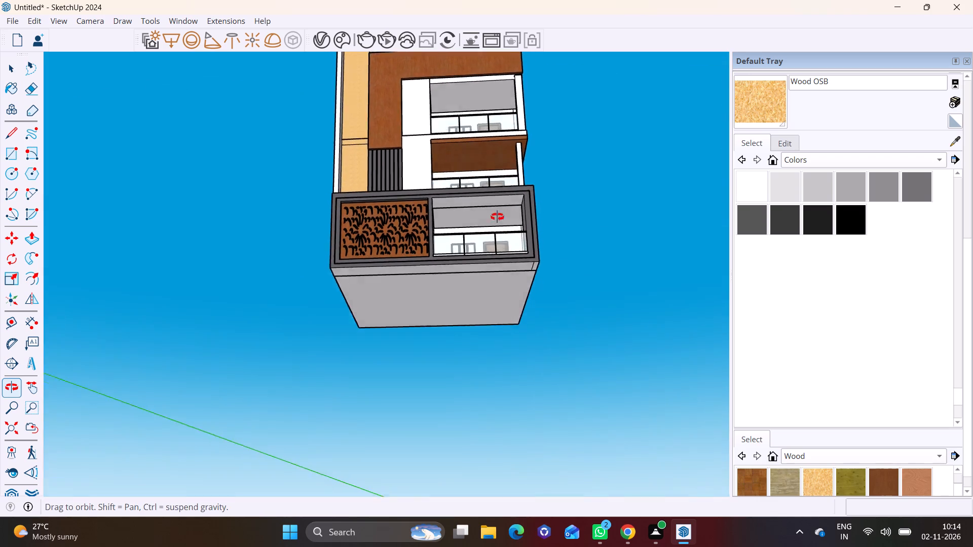
middle_drag(497, 217, 471, 301)
scroll(478, 265, down, 2)
shift+middle_drag(494, 192, 521, 304)
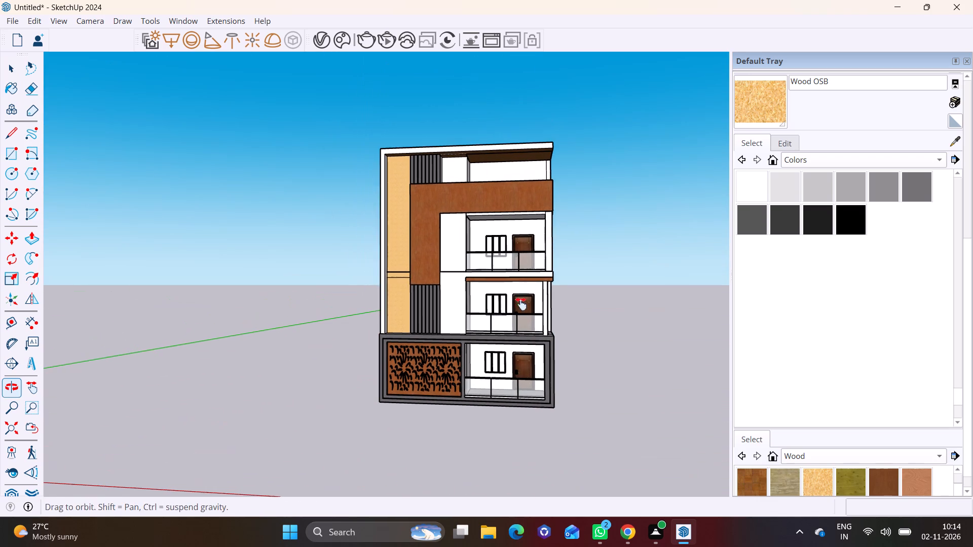
shift+middle_drag(521, 304, 519, 304)
scroll(509, 228, up, 4)
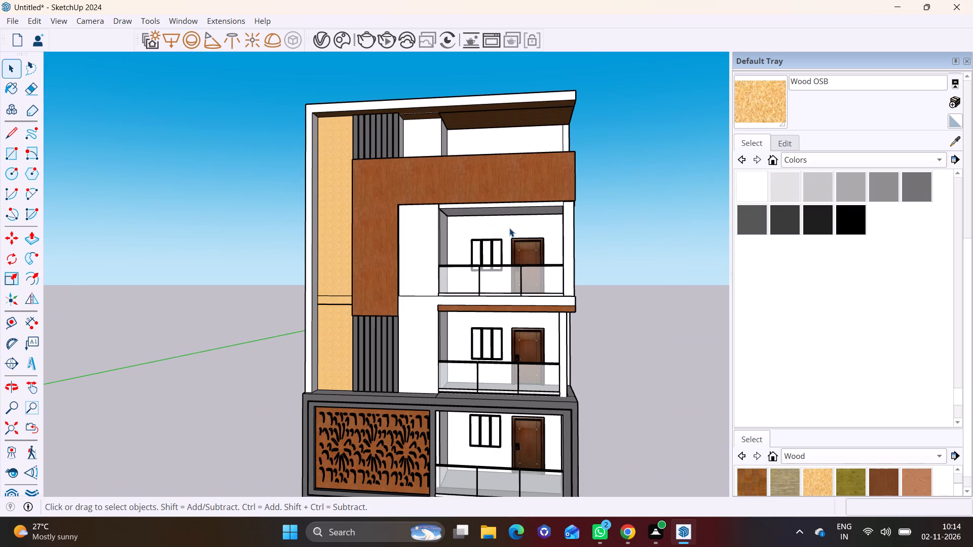
scroll(509, 228, up, 2)
middle_drag(505, 205, 532, 161)
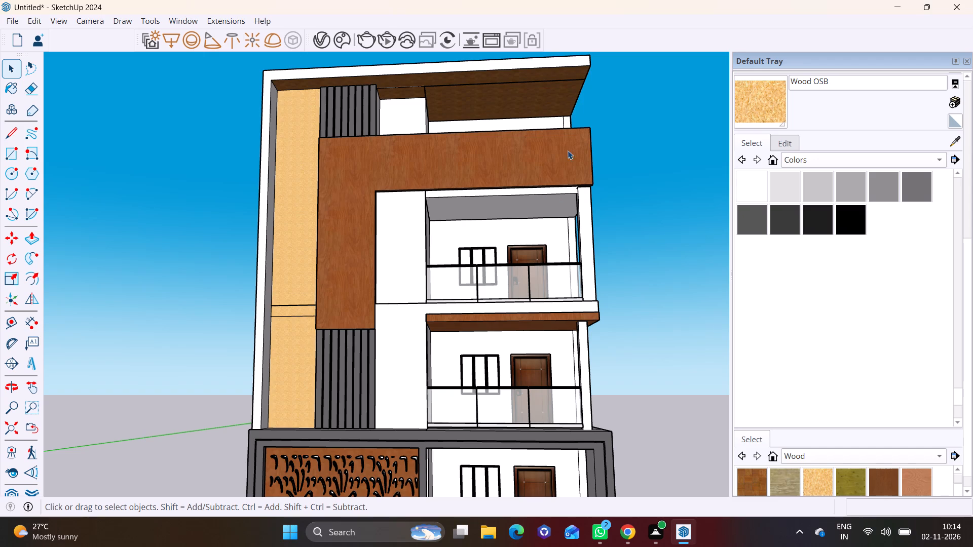
scroll(513, 185, up, 3)
middle_drag(531, 185, 514, 267)
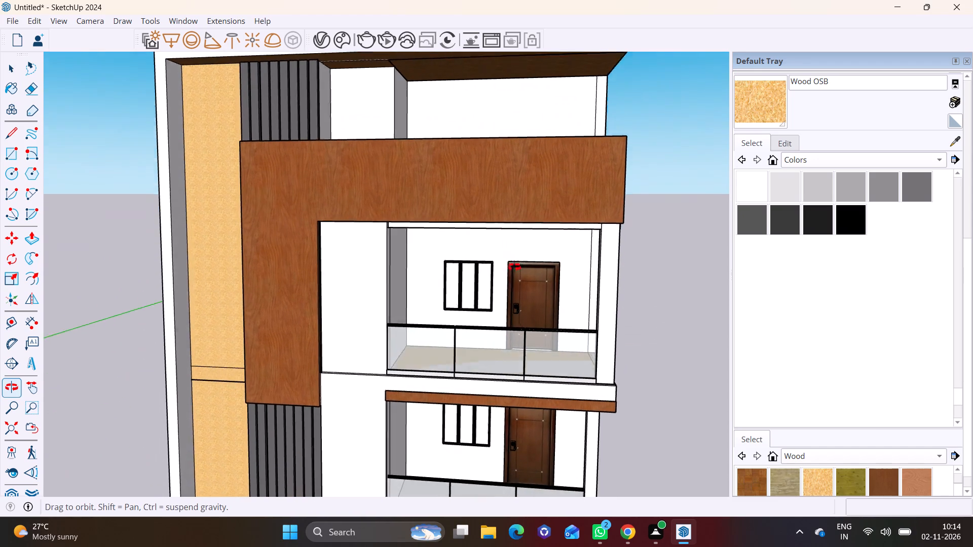
middle_drag(514, 267, 523, 274)
Draw a rectangle 15' by about 4' 3 11/16" along the rear edge of the upper balcony's ceiling.
scroll(514, 225, up, 5)
middle_drag(514, 225, 449, 97)
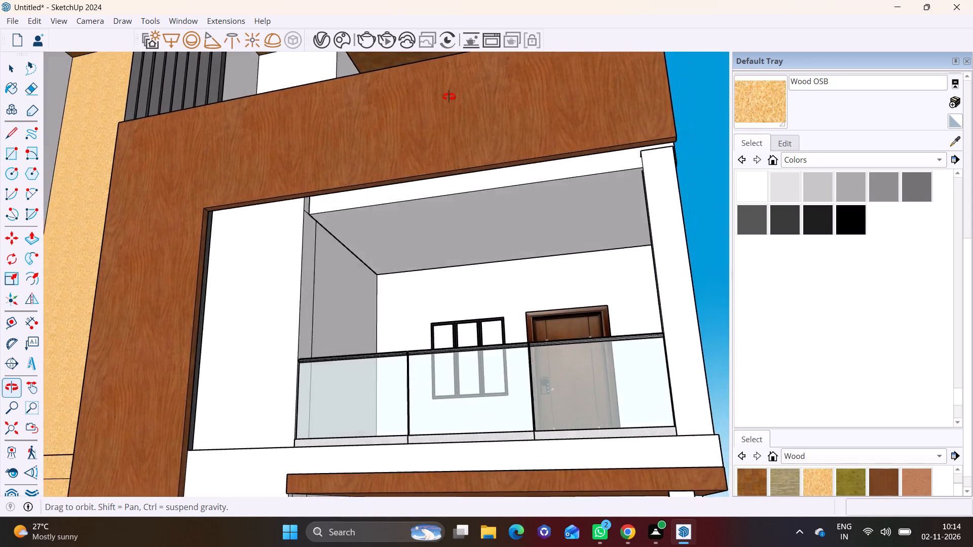
middle_drag(449, 97, 311, 202)
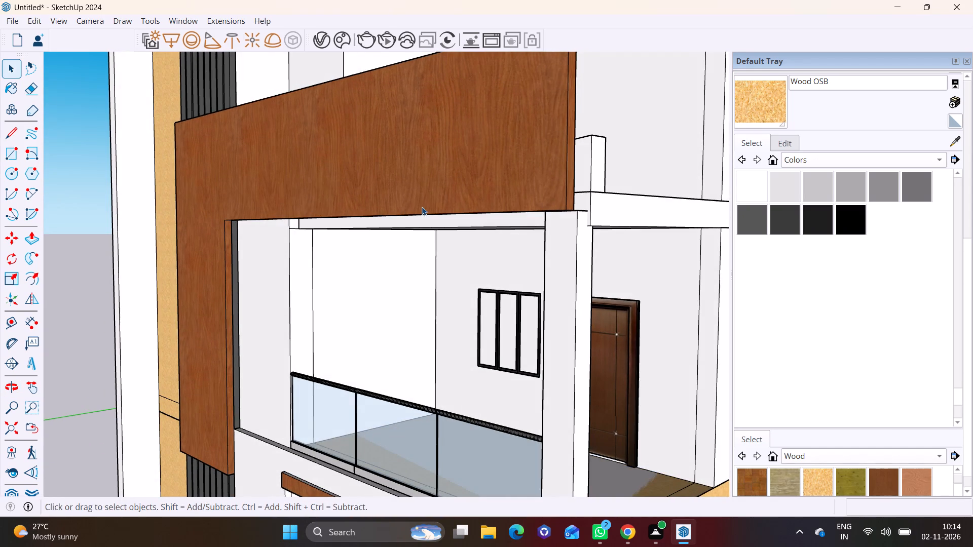
scroll(427, 206, up, 3)
middle_drag(481, 200, 612, 161)
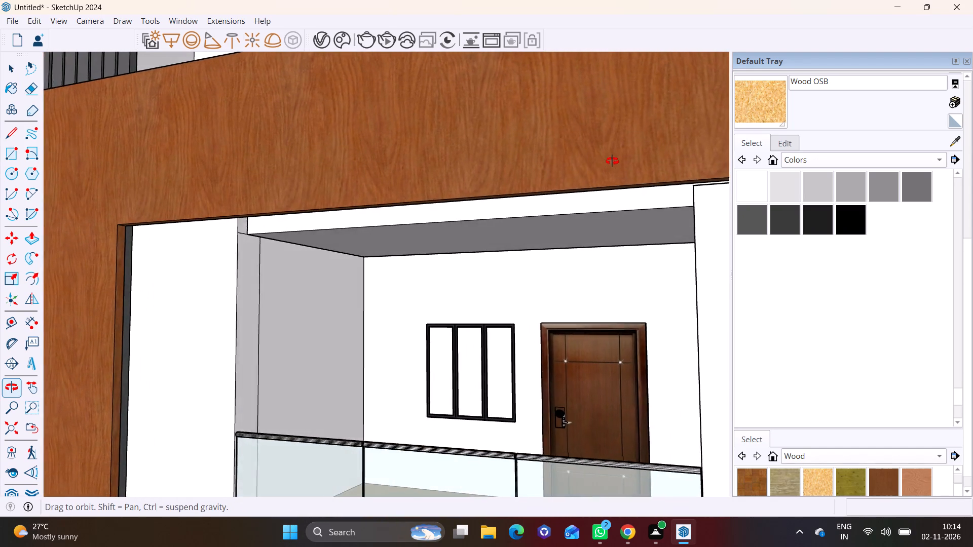
middle_drag(612, 161, 628, 161)
middle_drag(451, 224, 517, 163)
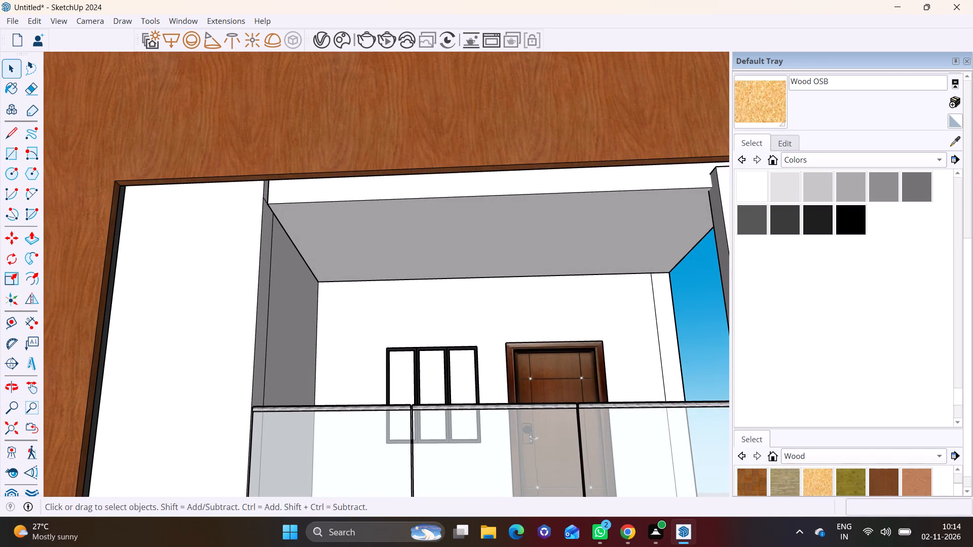
click(10, 164)
click(15, 149)
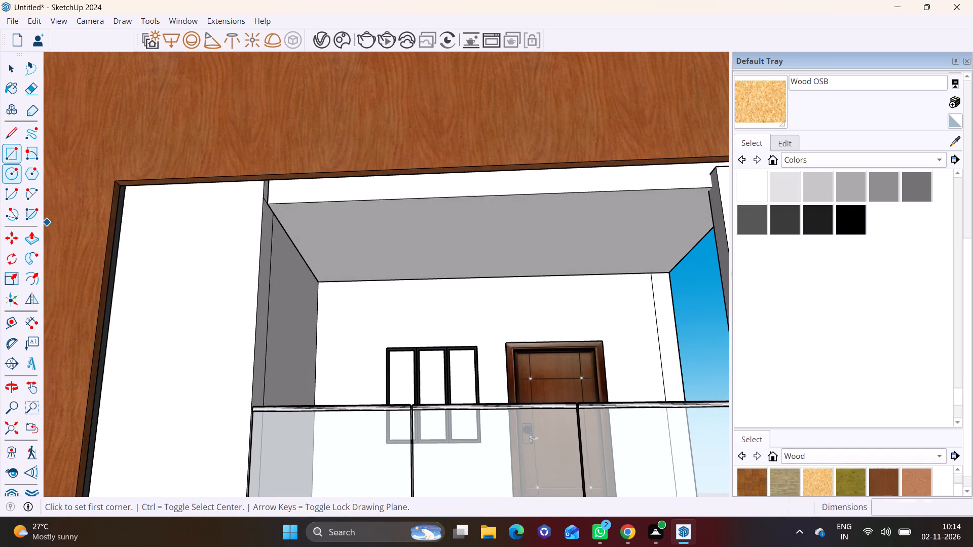
click(316, 284)
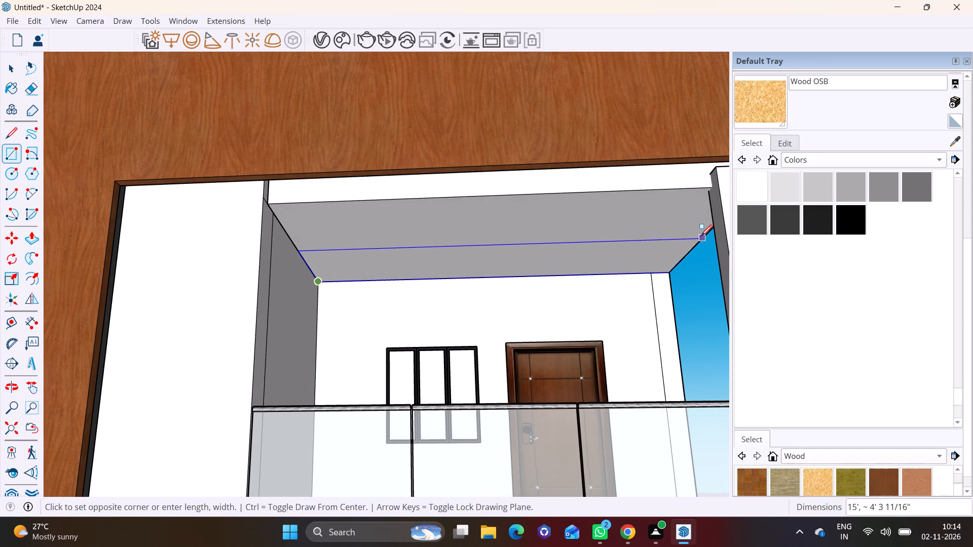
click(701, 236)
key(space)
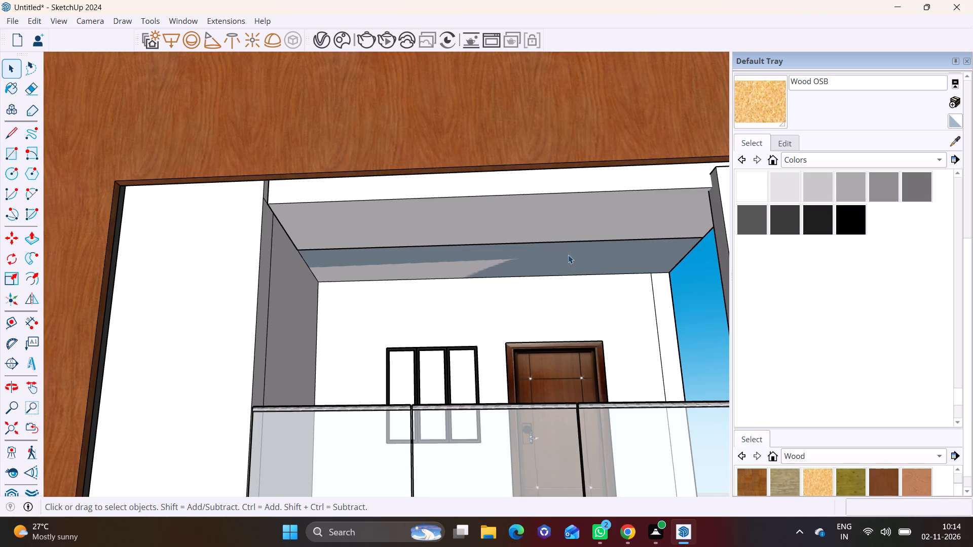
Apply Wood Floor Parquet to the rectangle on the upper balcony's ceiling, covering its remaining grey area too.
drag(755, 482, 742, 478)
click(753, 484)
click(577, 257)
key(space)
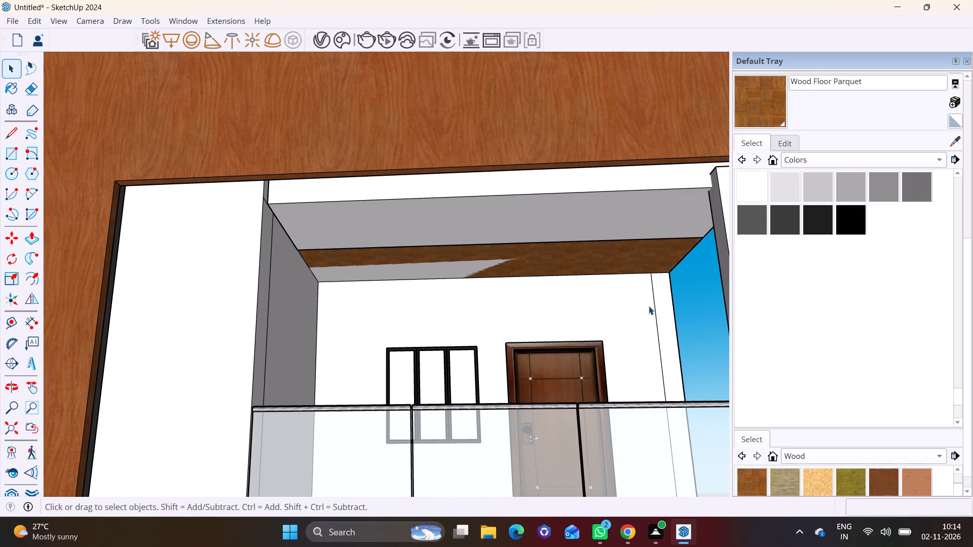
click(721, 455)
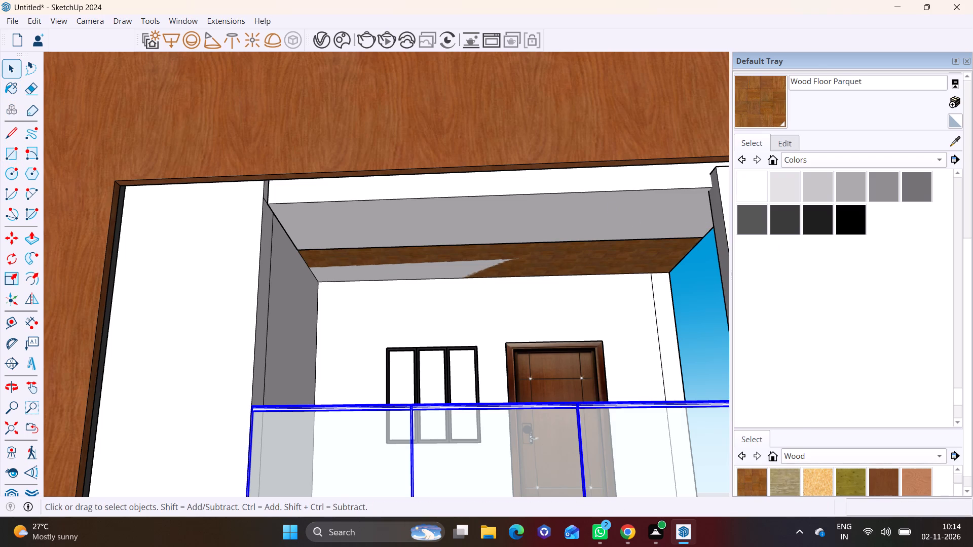
click(757, 490)
click(394, 266)
click(447, 279)
key(space)
scroll(538, 293, down, 7)
click(675, 306)
Examine the front facade with the painted balcony ceiling from above and from eye level.
middle_drag(655, 299, 635, 410)
scroll(635, 410, down, 4)
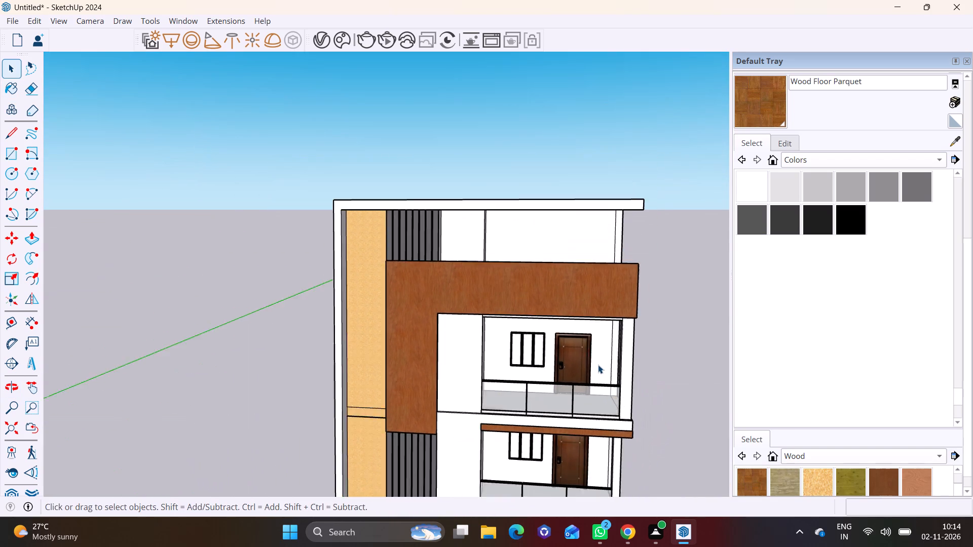
scroll(598, 365, down, 4)
shift+middle_drag(604, 359, 570, 228)
middle_drag(630, 309, 642, 292)
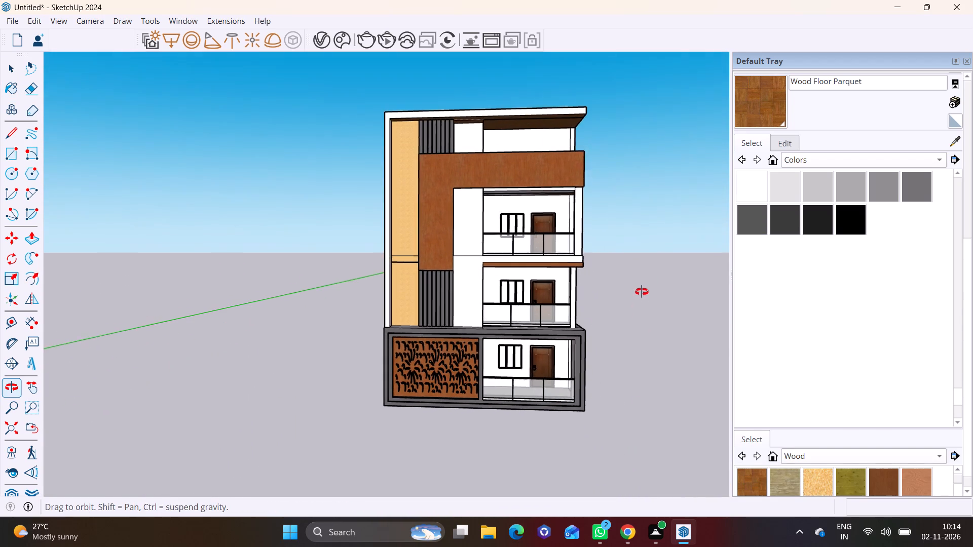
middle_drag(642, 292, 648, 289)
scroll(519, 275, up, 3)
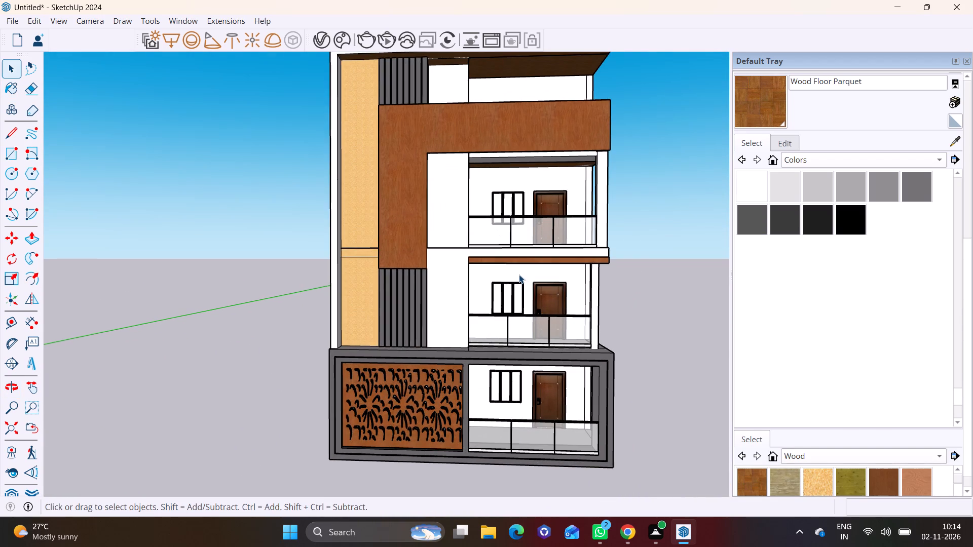
shift+middle_click(519, 275)
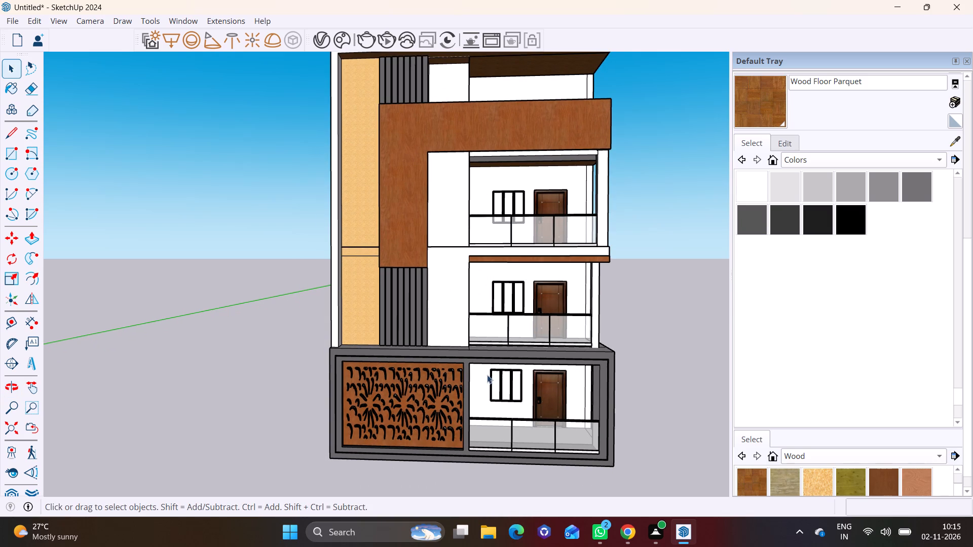
scroll(512, 239, up, 2)
middle_drag(583, 254, 564, 249)
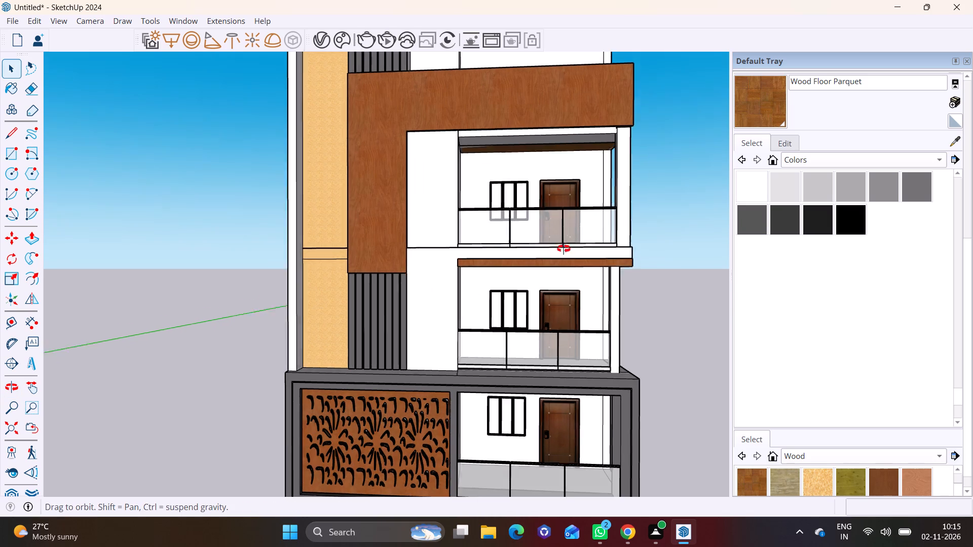
Push/Pull the front face of the middle balcony's corner column forward to align with the upper floor's front corner.
middle_drag(564, 249, 320, 257)
scroll(588, 336, up, 3)
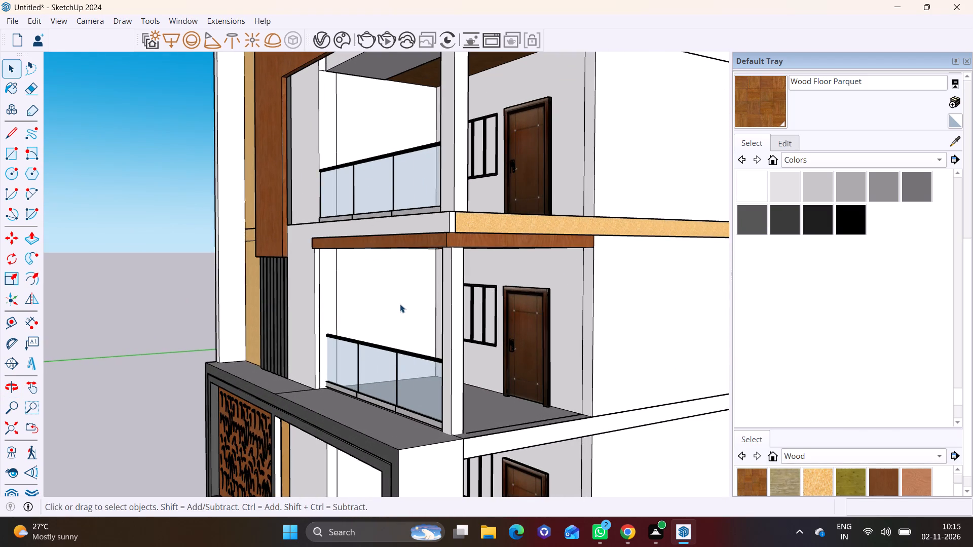
scroll(400, 304, down, 4)
scroll(400, 305, up, 4)
middle_drag(400, 305, 479, 304)
scroll(477, 305, up, 1)
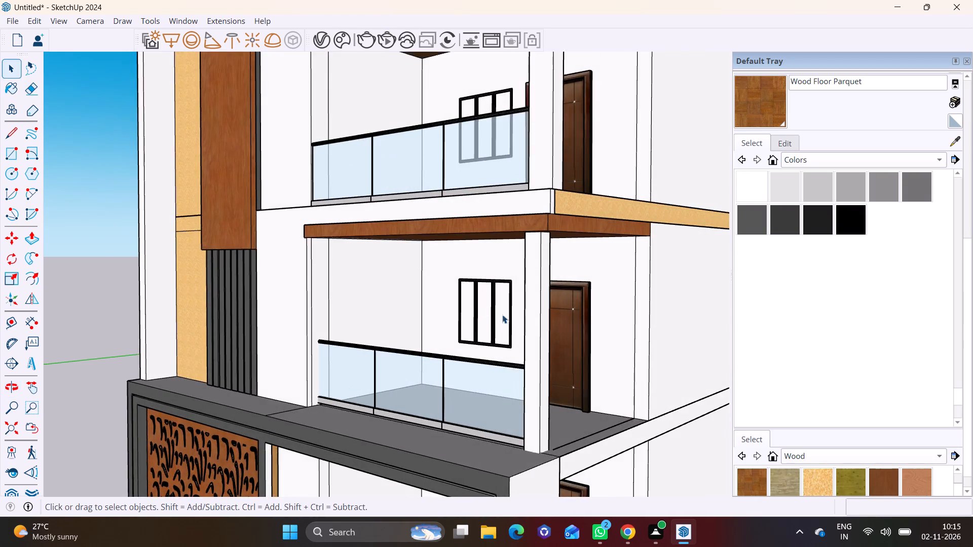
scroll(502, 315, up, 2)
click(545, 302)
click(30, 239)
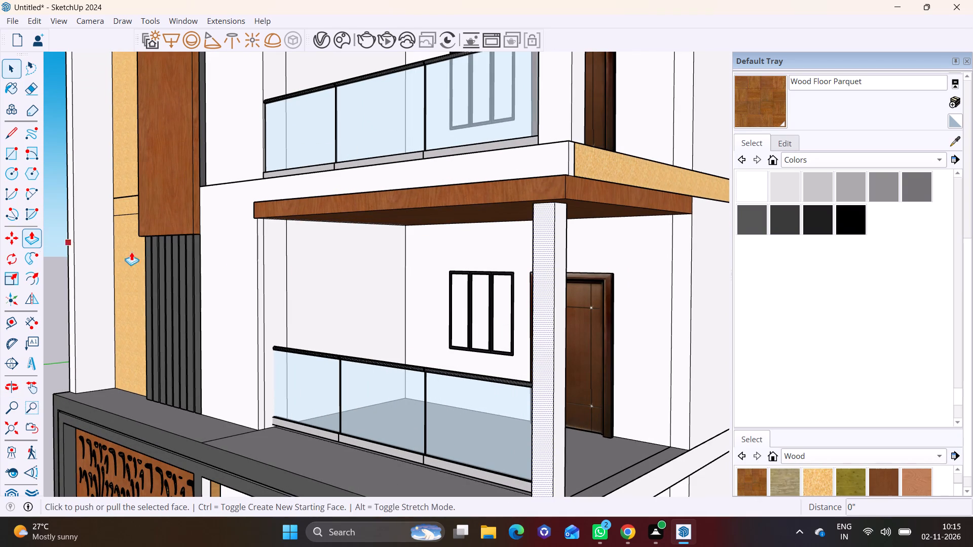
click(539, 295)
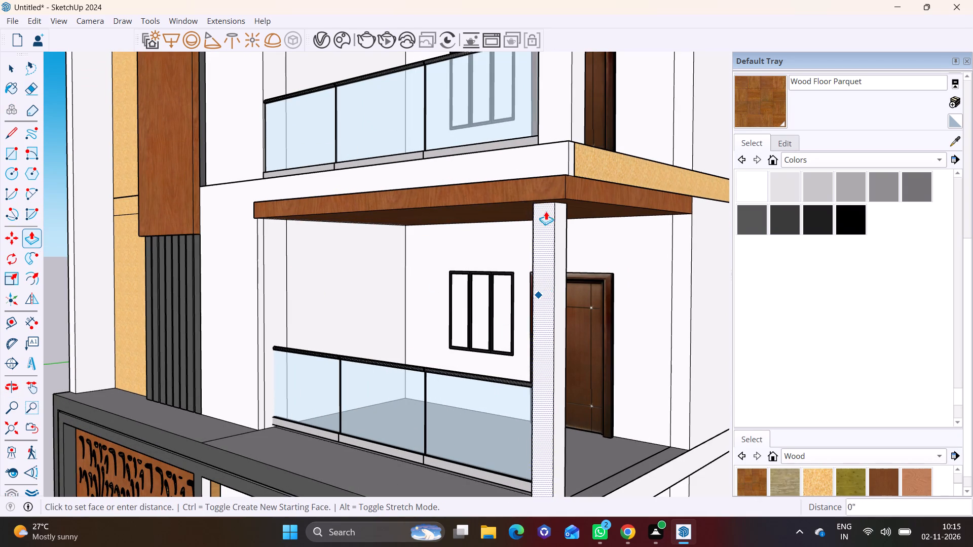
click(570, 125)
key(space)
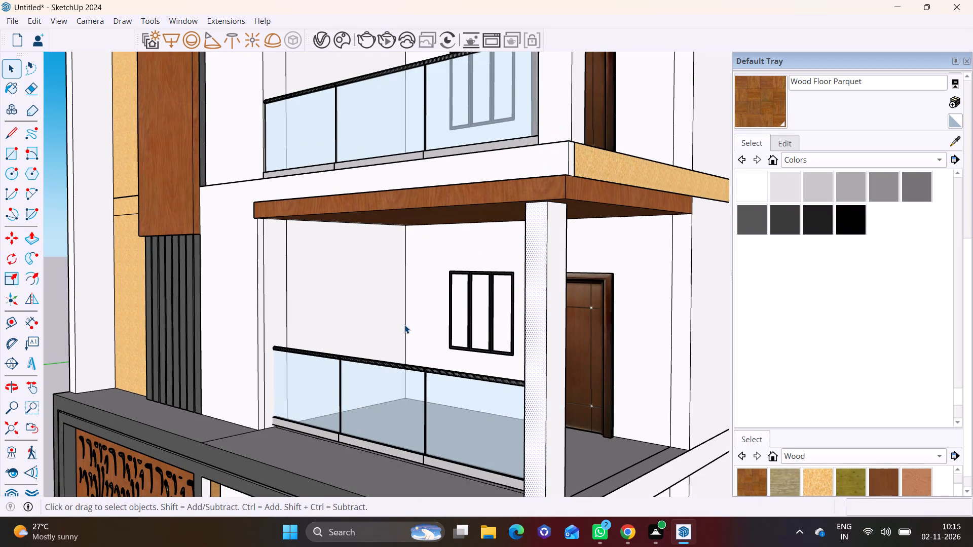
scroll(404, 325, down, 8)
click(668, 325)
Apply Color M01 to the narrow top-floor wall between the dark slats and the terrace opening.
scroll(426, 310, up, 4)
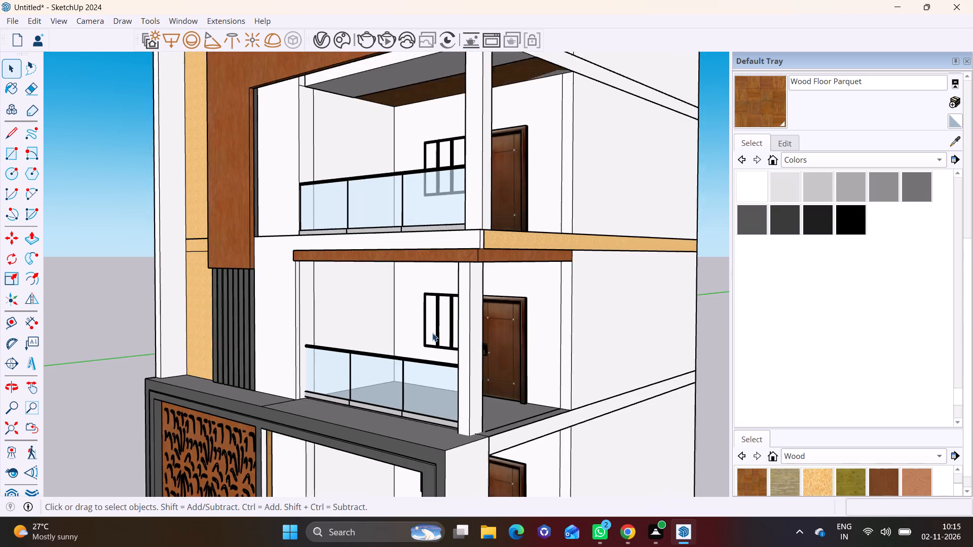
scroll(432, 333, up, 1)
middle_drag(456, 333, 612, 332)
scroll(612, 332, down, 3)
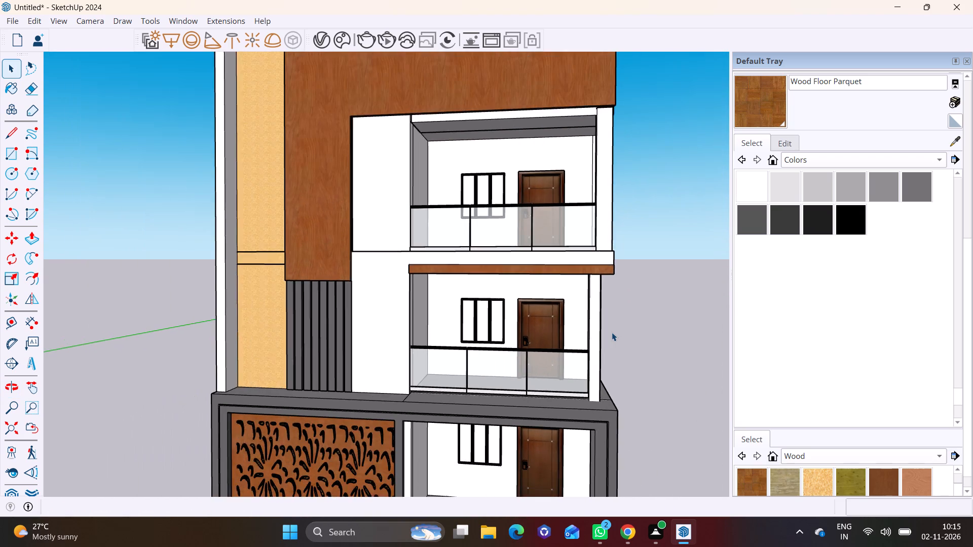
scroll(612, 332, down, 5)
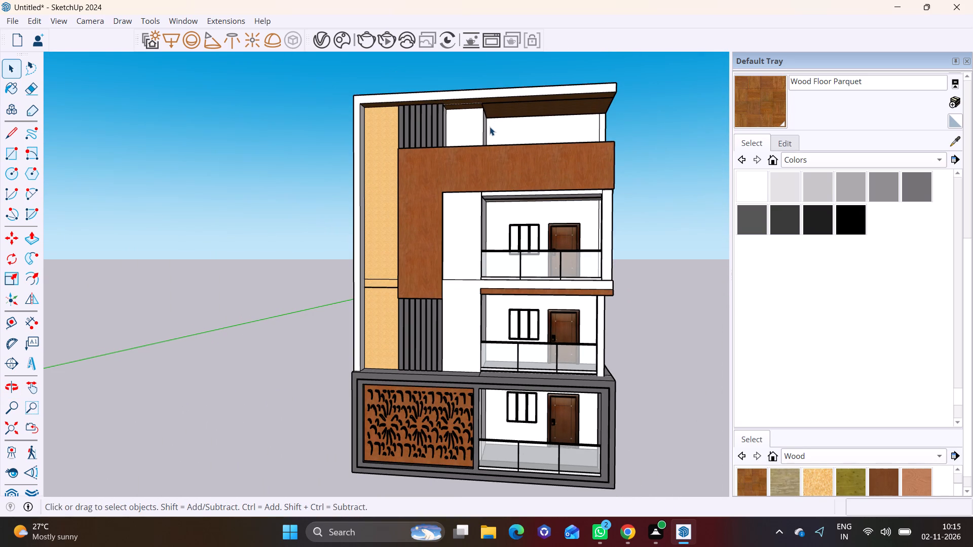
scroll(490, 127, up, 1)
middle_drag(490, 127, 450, 142)
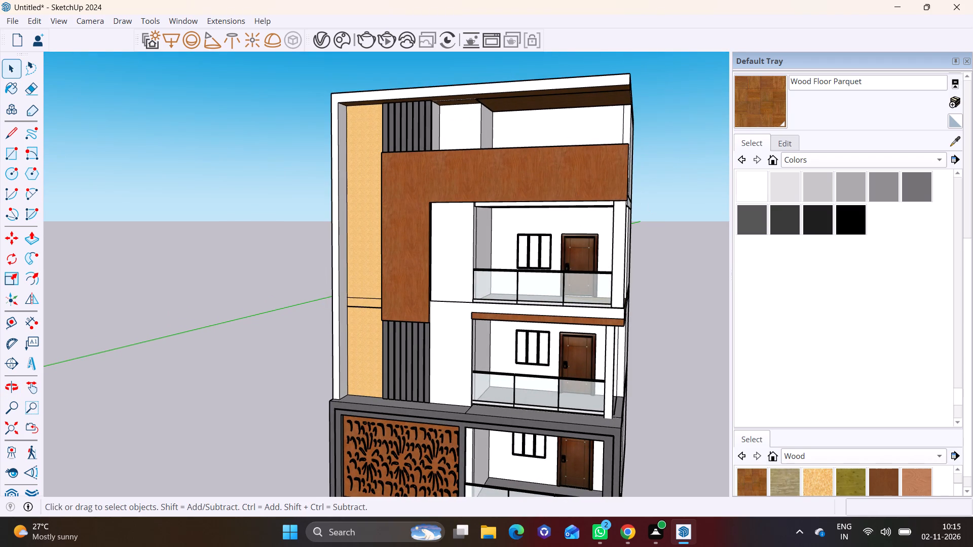
click(782, 193)
click(468, 128)
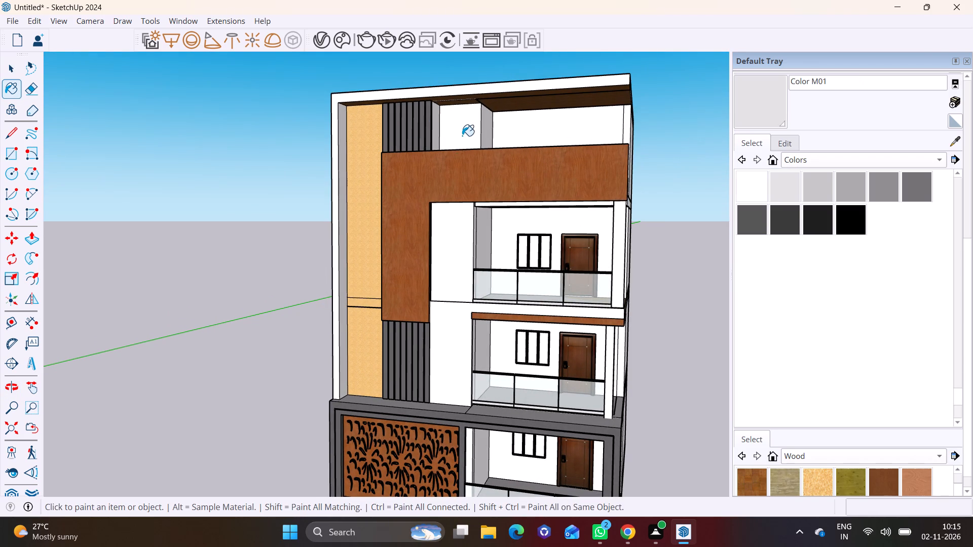
click(462, 136)
Apply Color M03 to the narrow top-floor wall between the dark slats and the terrace opening.
click(845, 187)
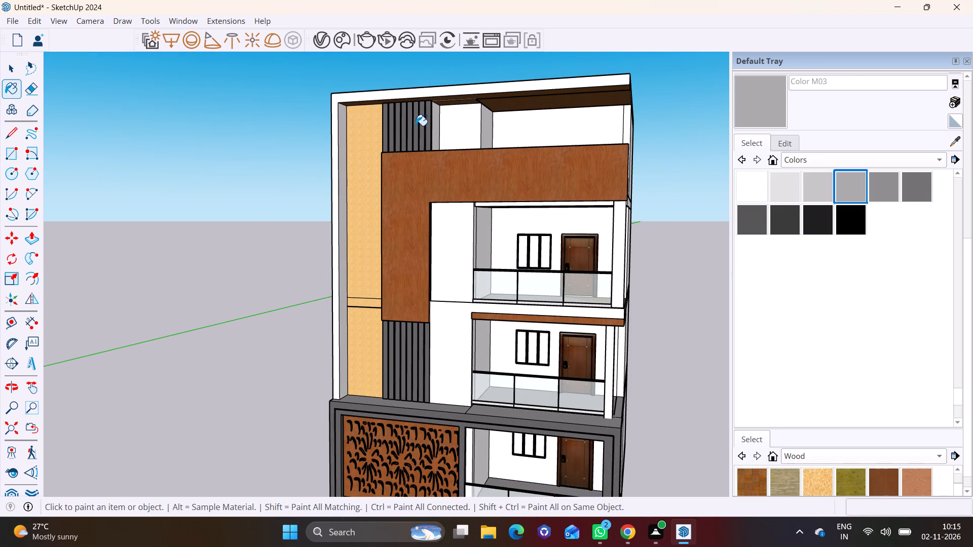
click(460, 132)
key(space)
Apply Color M03 to the upper balcony floor's front wall panel between the wood frame and the balcony opening.
scroll(283, 215, up, 1)
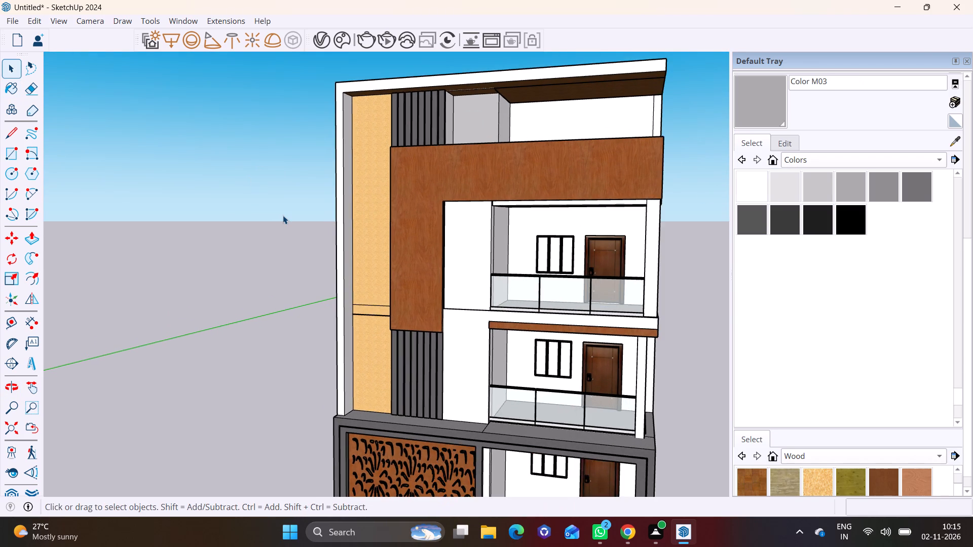
scroll(283, 215, up, 2)
click(527, 244)
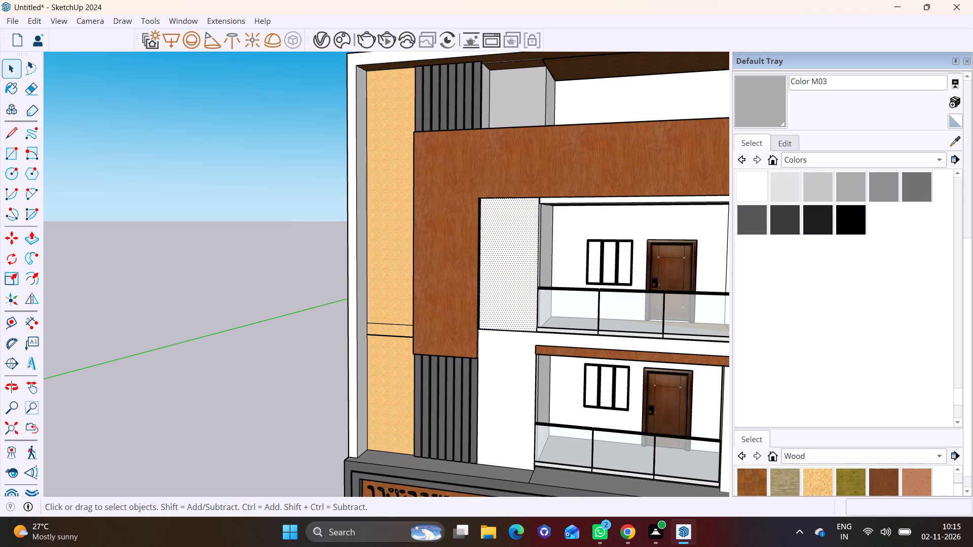
click(852, 178)
click(509, 250)
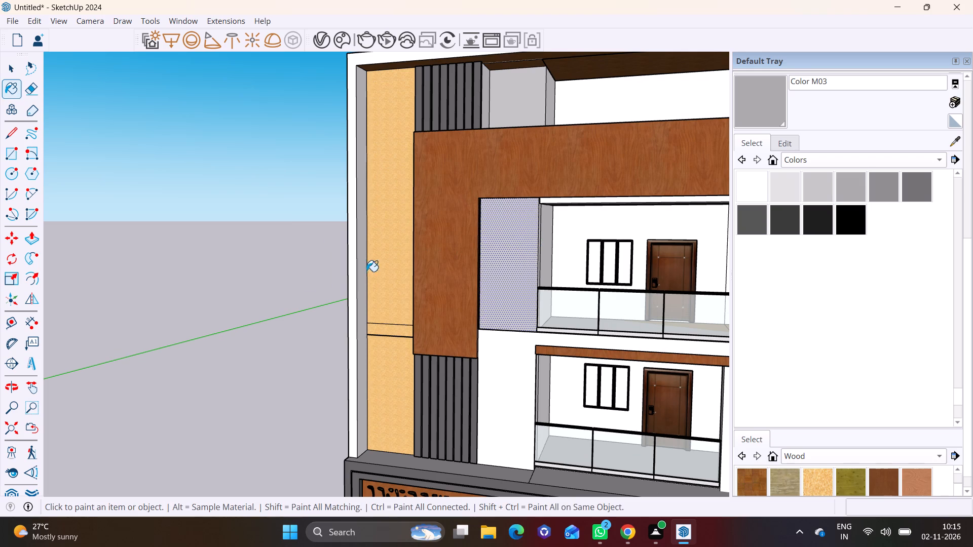
key(space)
click(300, 286)
Apply Color M03 to the inner side face of the tall white outer frame beside the OSB strip.
scroll(299, 286, down, 5)
scroll(420, 344, up, 3)
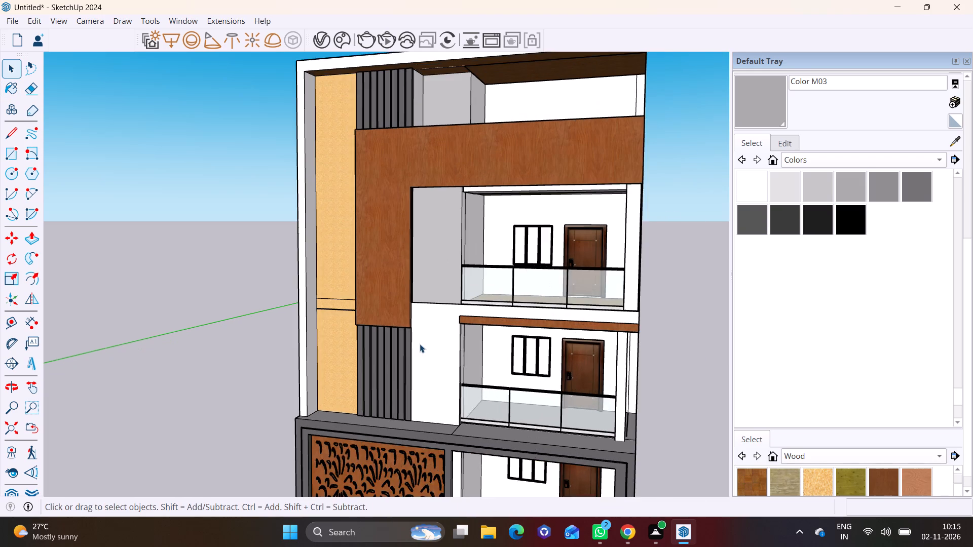
scroll(420, 344, up, 3)
scroll(434, 357, down, 5)
shift+middle_drag(434, 357, 433, 357)
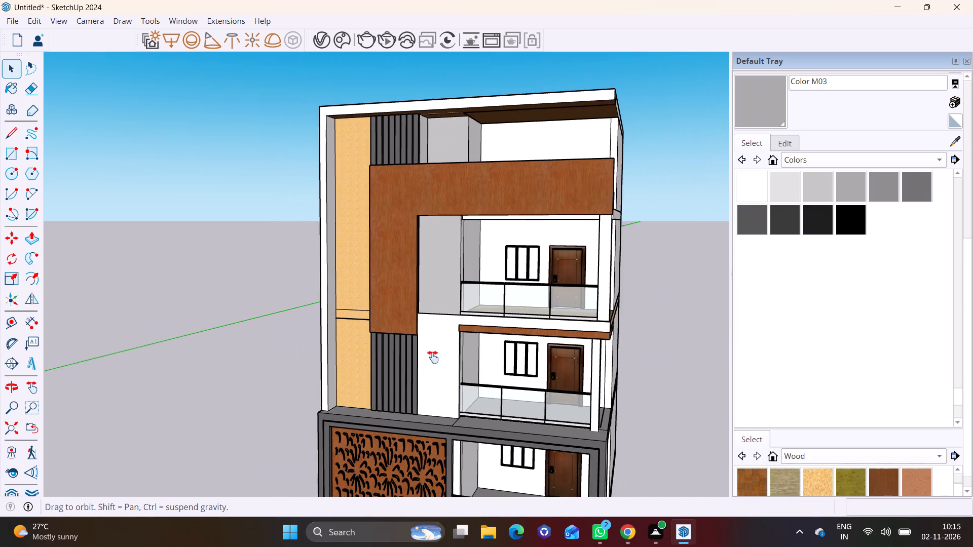
shift+middle_drag(433, 357, 440, 325)
scroll(241, 246, up, 3)
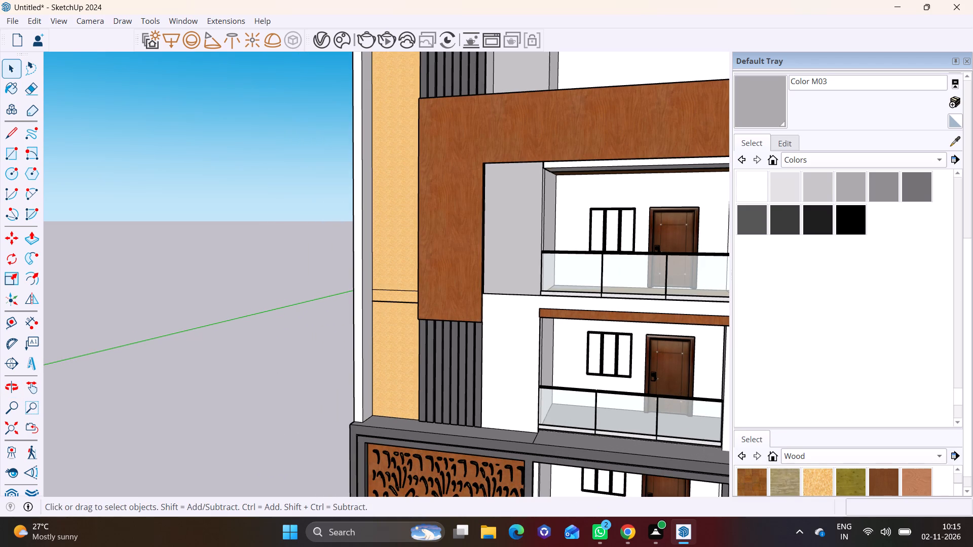
click(852, 179)
click(365, 185)
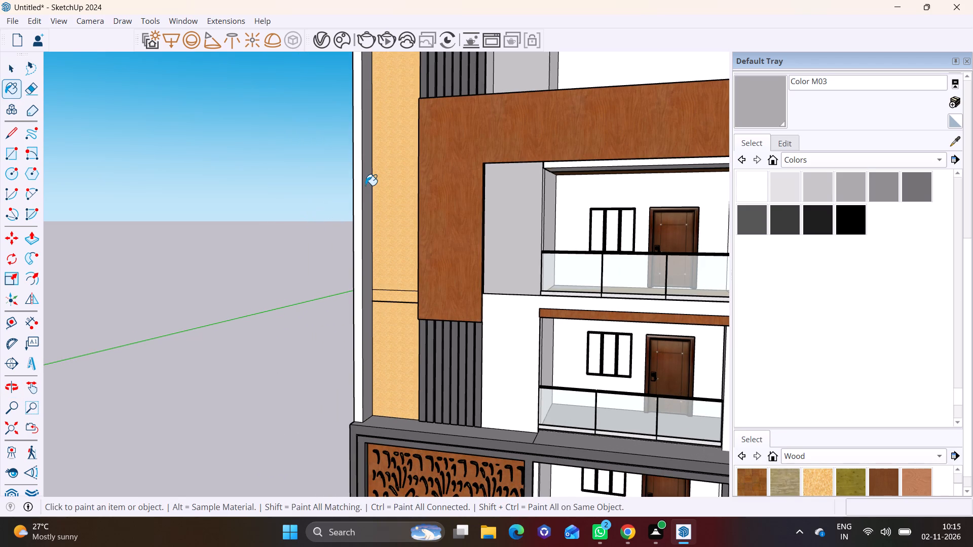
Examine the repainted front facade, including the balconies and ground-floor screen, from above, up close and from a low angle.
shift+middle_drag(367, 210, 371, 376)
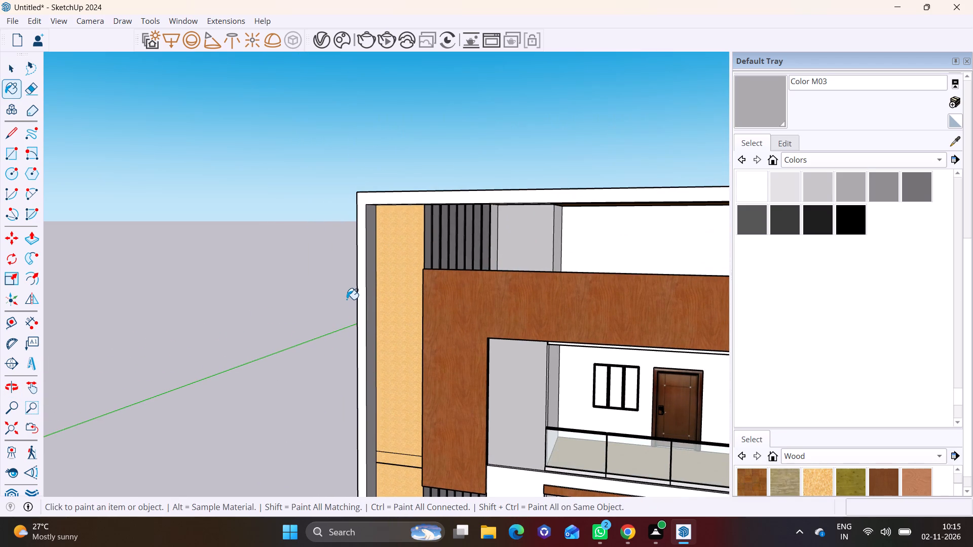
scroll(347, 299, down, 6)
shift+middle_drag(363, 309, 342, 239)
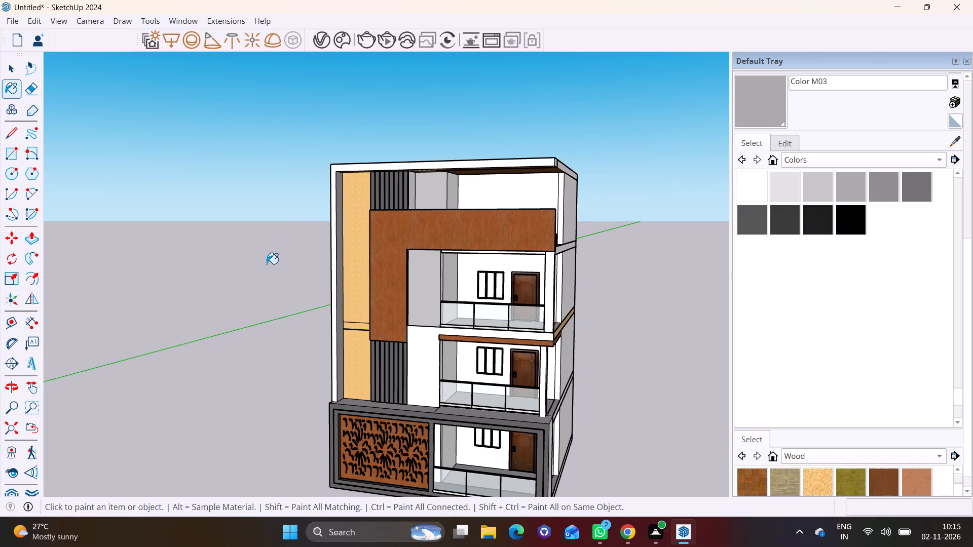
key(space)
scroll(442, 359, up, 3)
shift+middle_drag(444, 360, 443, 291)
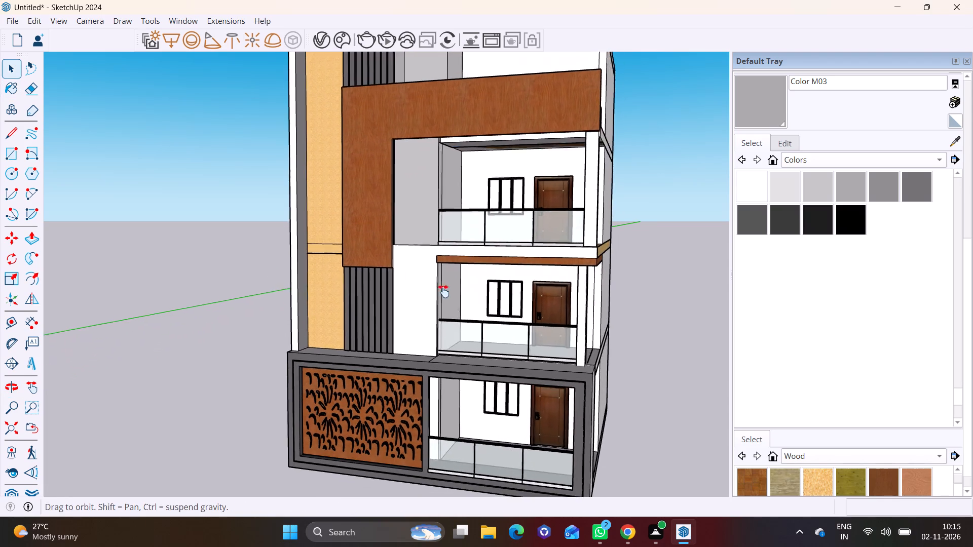
shift+middle_drag(443, 291, 426, 254)
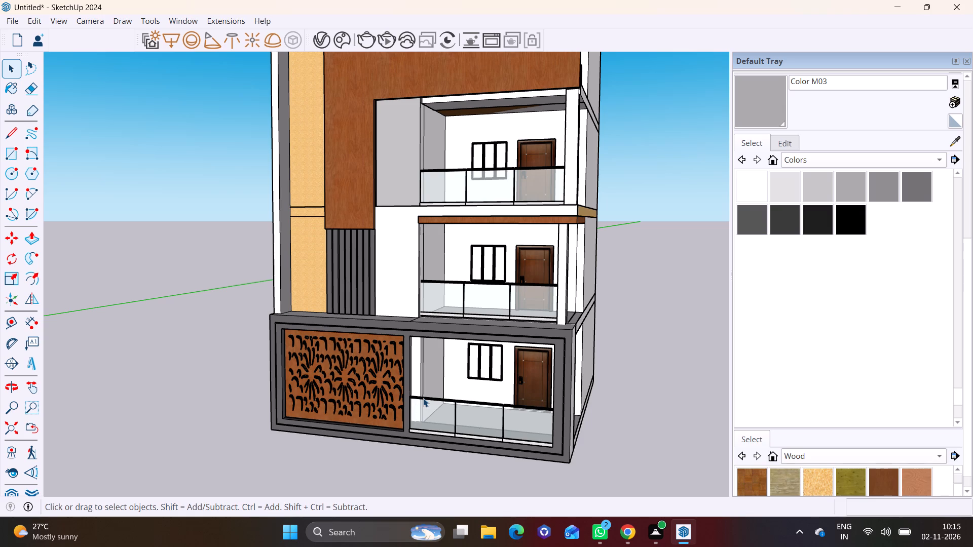
scroll(432, 375, up, 3)
middle_drag(463, 374, 500, 318)
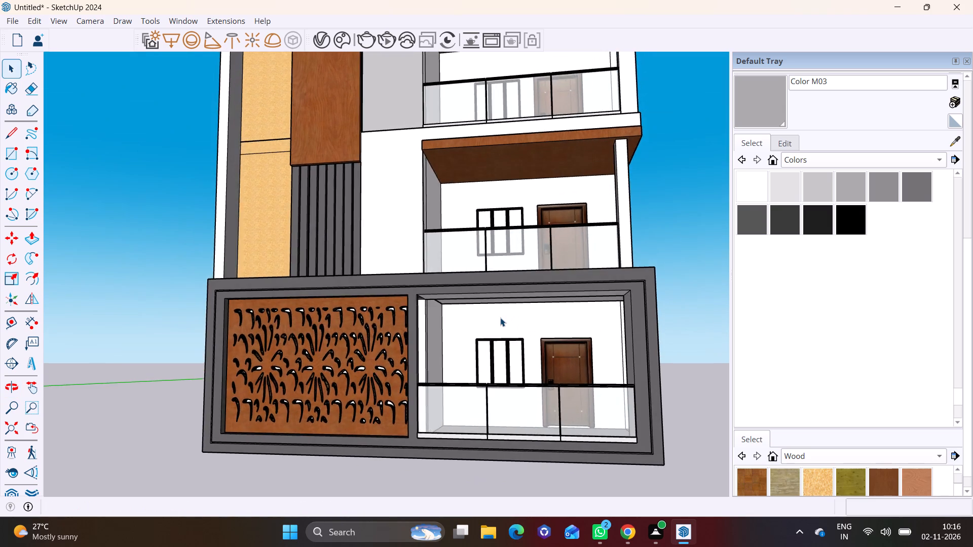
scroll(500, 318, down, 7)
middle_drag(500, 318, 511, 380)
scroll(506, 389, up, 1)
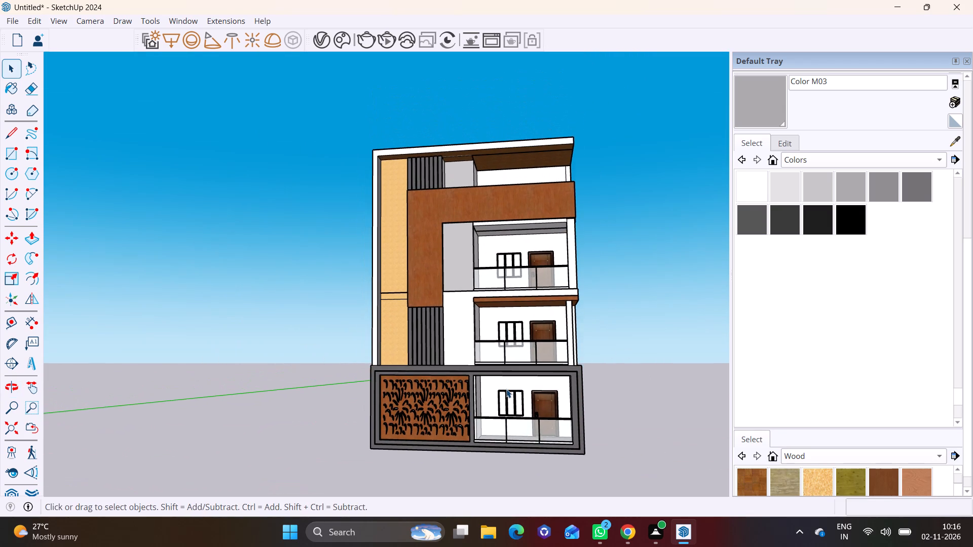
scroll(505, 393, up, 1)
middle_drag(505, 393, 512, 396)
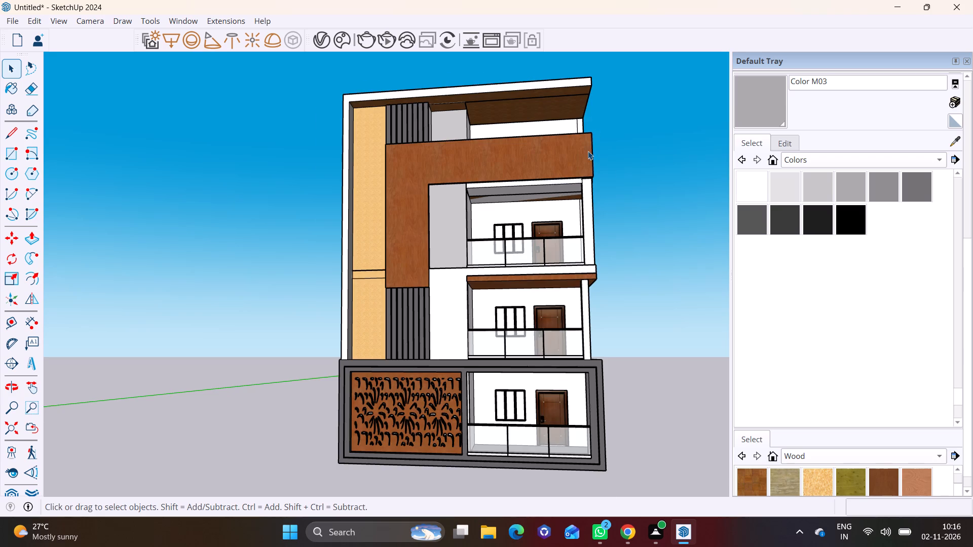
scroll(579, 170, up, 12)
scroll(528, 252, down, 2)
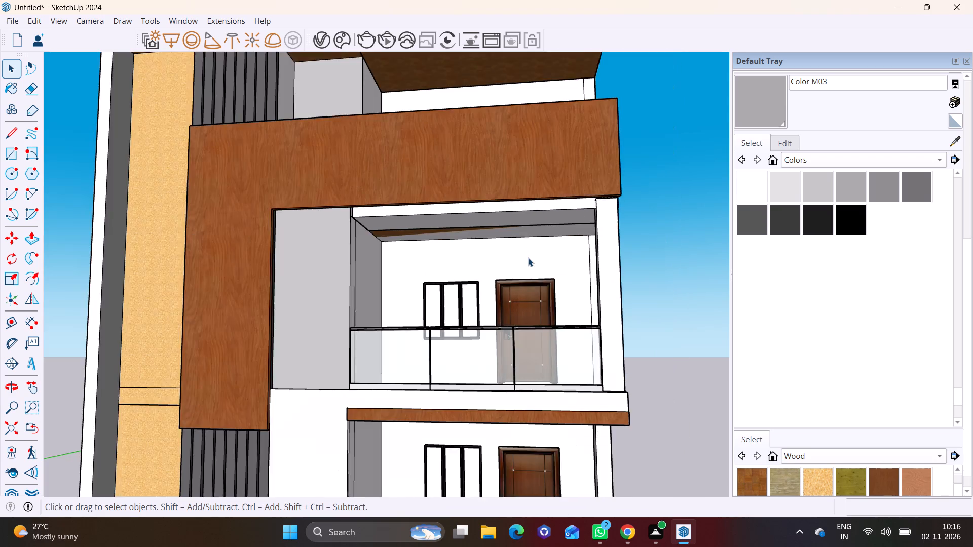
scroll(528, 258, down, 9)
middle_drag(510, 302, 514, 262)
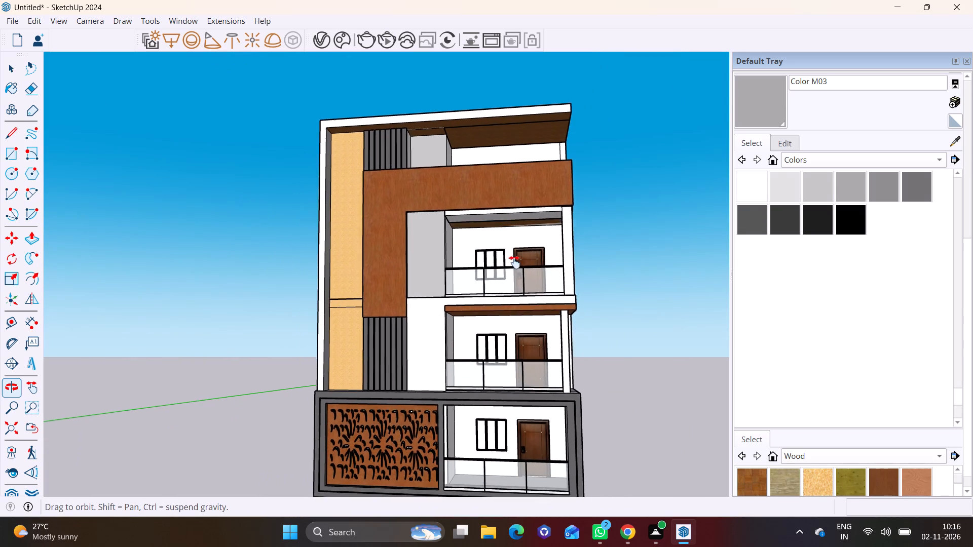
middle_drag(514, 262, 516, 243)
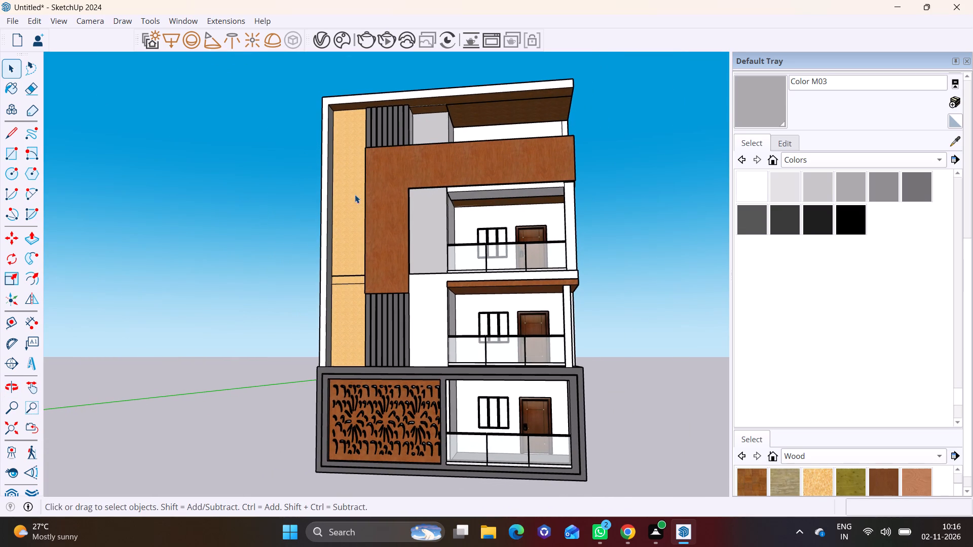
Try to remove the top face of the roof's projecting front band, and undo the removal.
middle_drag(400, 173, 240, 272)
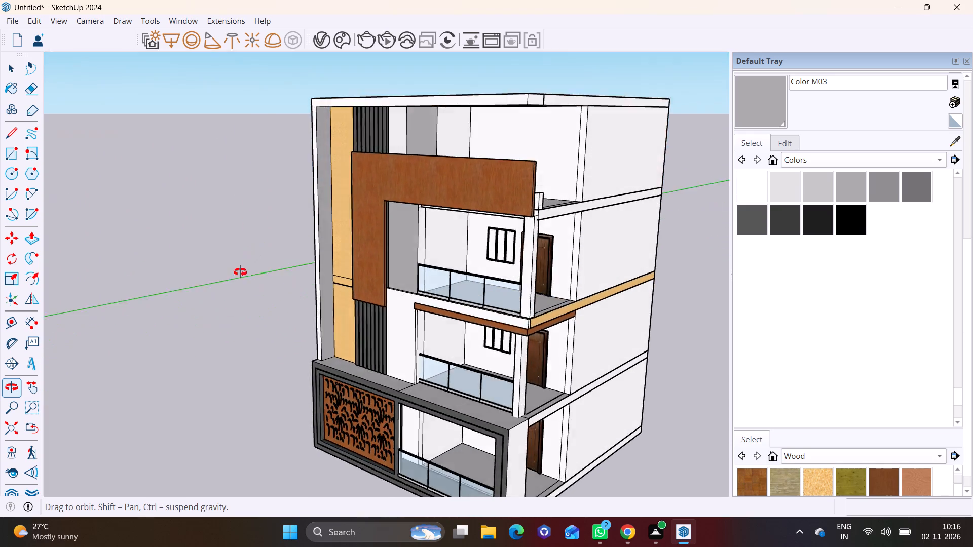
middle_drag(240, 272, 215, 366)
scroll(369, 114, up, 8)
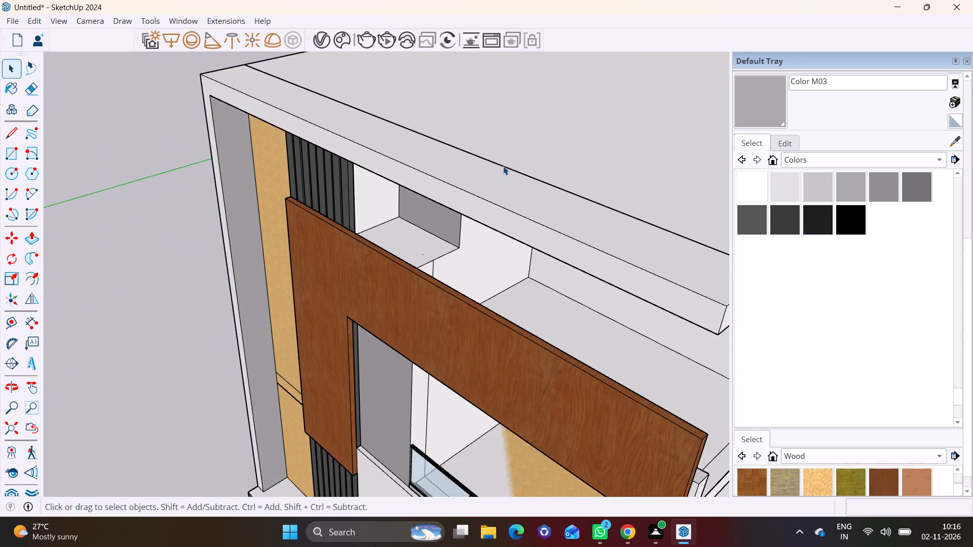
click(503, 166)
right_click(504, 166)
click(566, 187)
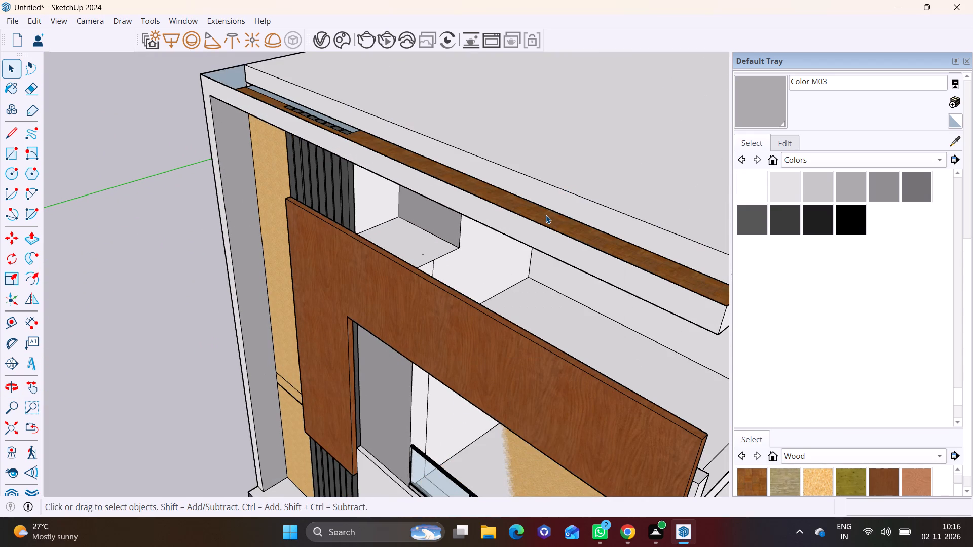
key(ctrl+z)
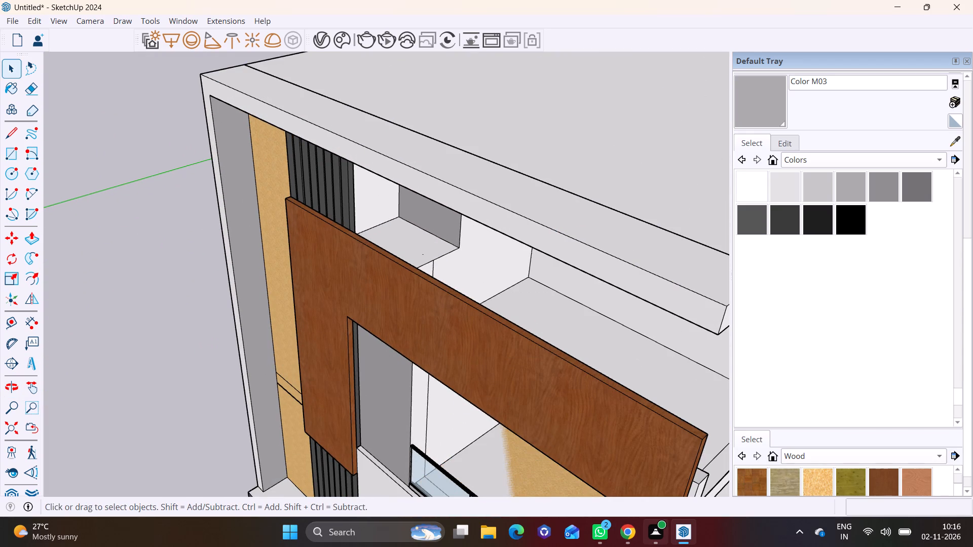
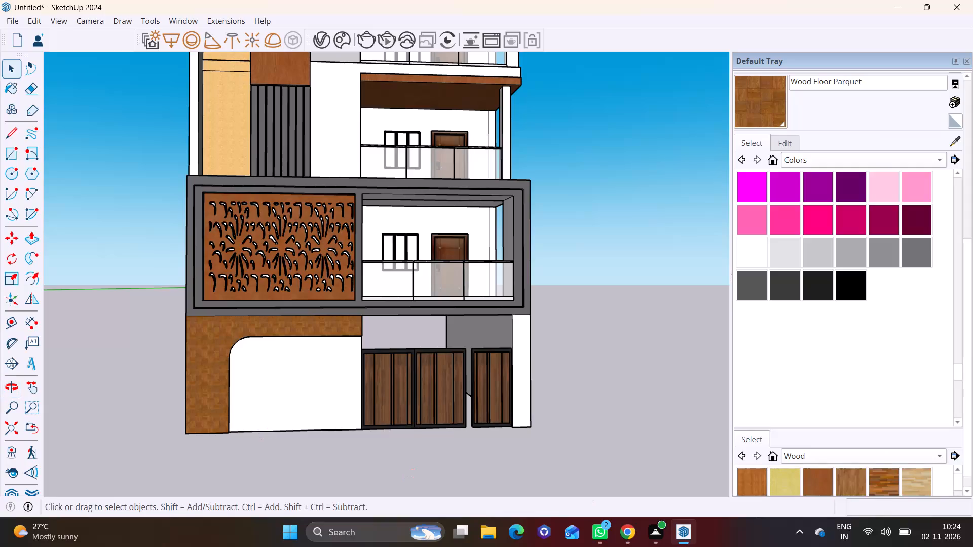
Apply Wood Cherry Original to the front face of the ground-floor arched surround, replacing the parquet finish.
click(821, 478)
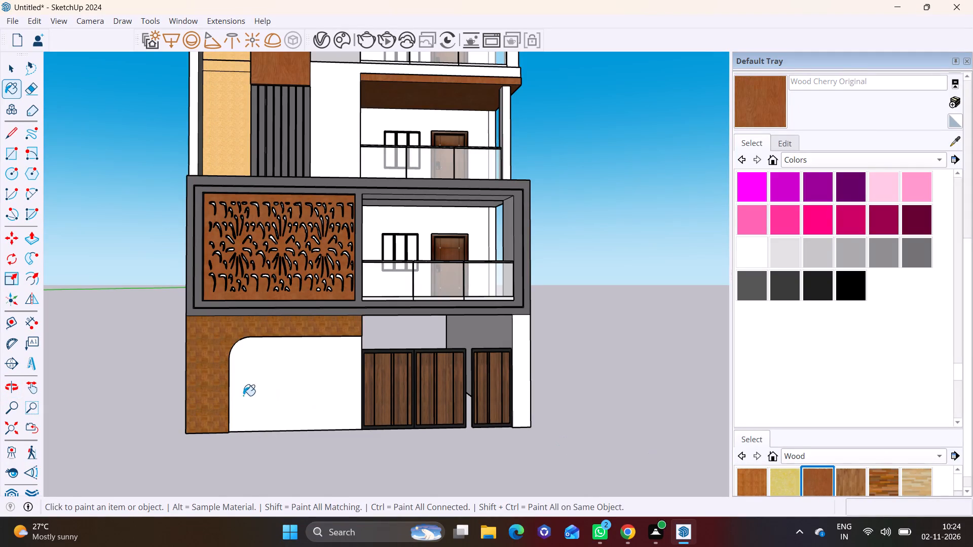
click(217, 386)
key(space)
click(74, 377)
Examine the repainted ground-floor surround together with the screen and gates above and beside it, from a distance and up close.
scroll(167, 391, down, 3)
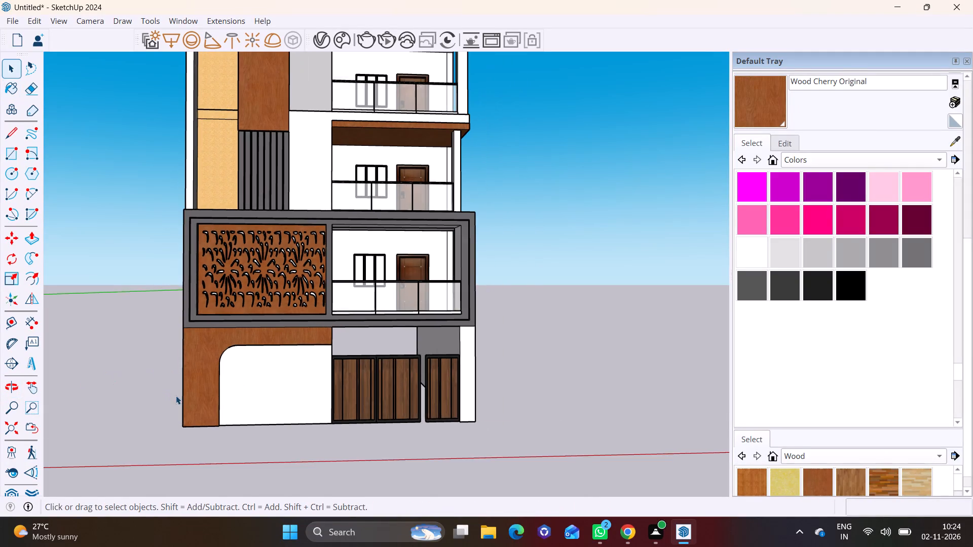
scroll(176, 396, down, 1)
middle_drag(260, 425, 221, 412)
scroll(238, 377, up, 2)
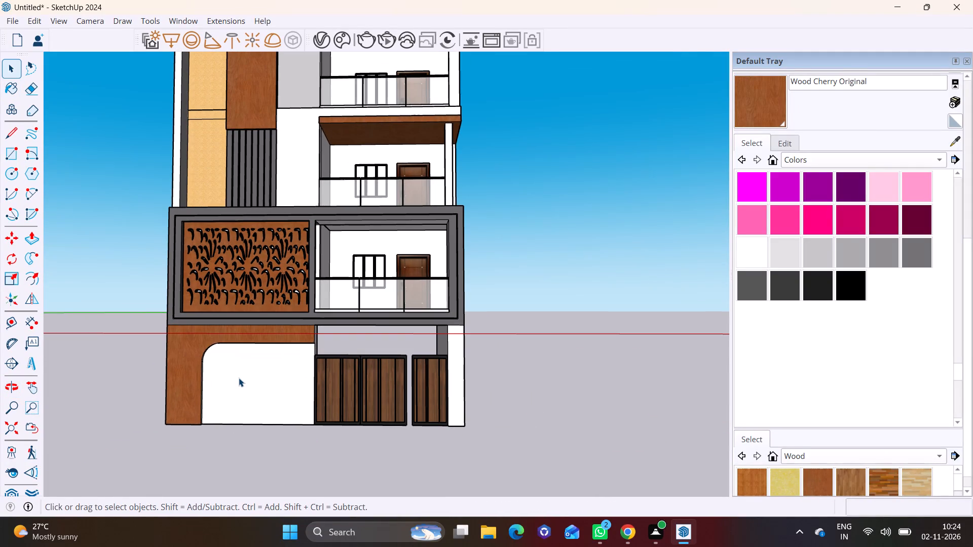
scroll(239, 378, up, 3)
middle_drag(245, 382, 260, 383)
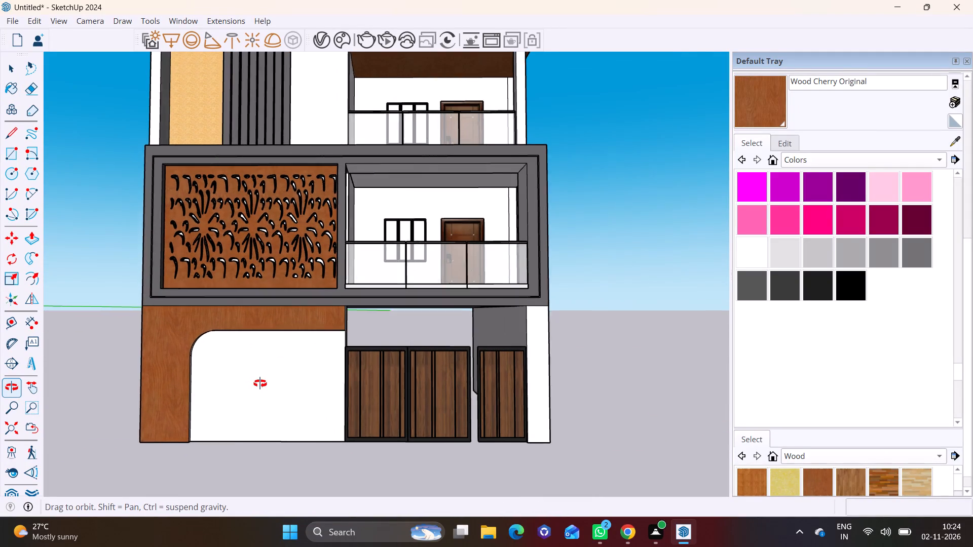
middle_drag(260, 383, 265, 383)
scroll(250, 387, up, 5)
shift+middle_drag(250, 387, 312, 374)
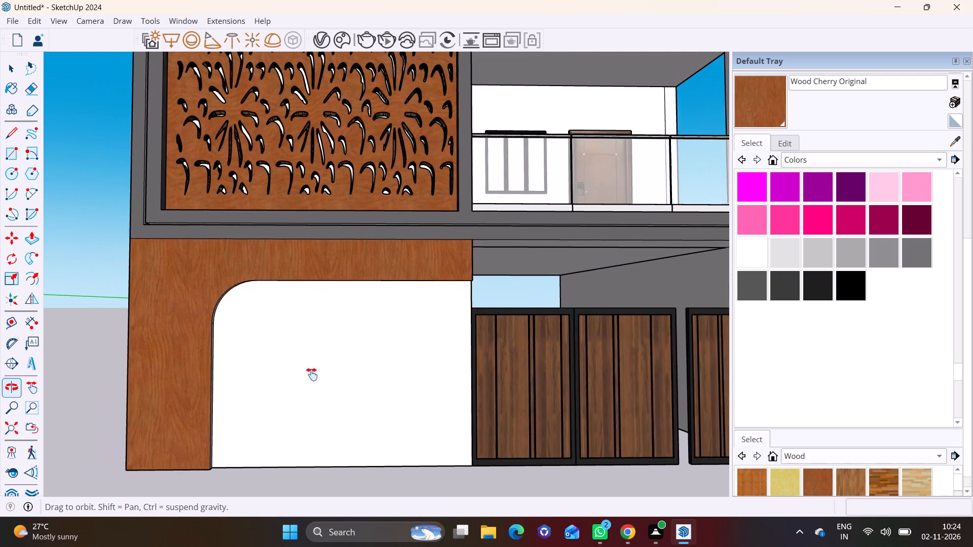
shift+middle_drag(312, 374, 333, 371)
shift+middle_drag(334, 369, 324, 309)
Draw a full-height rectangle about 1' 7" by 10' on the back of the ground-floor front wall, along its outer side edge.
middle_drag(343, 347, 635, 397)
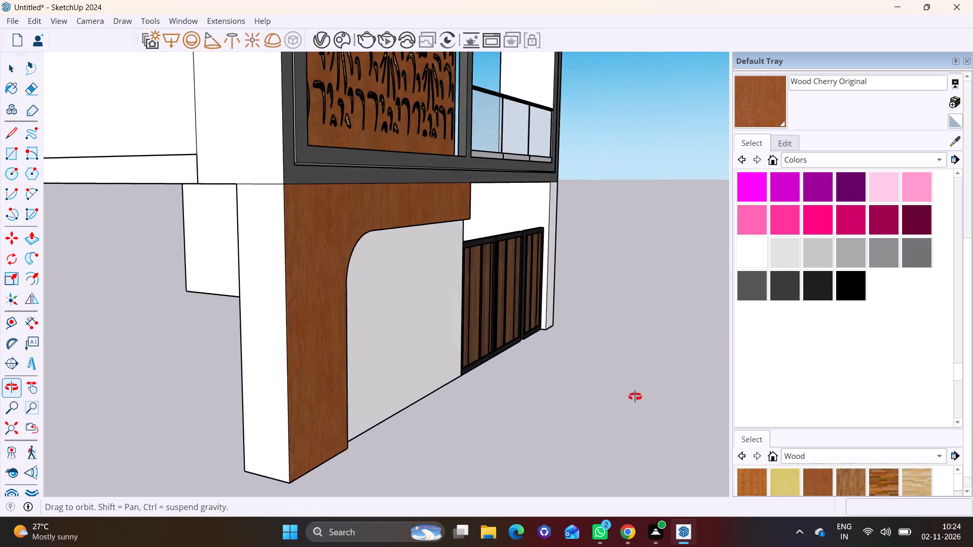
middle_drag(635, 397, 637, 397)
scroll(282, 397, down, 12)
shift+middle_drag(283, 398, 403, 353)
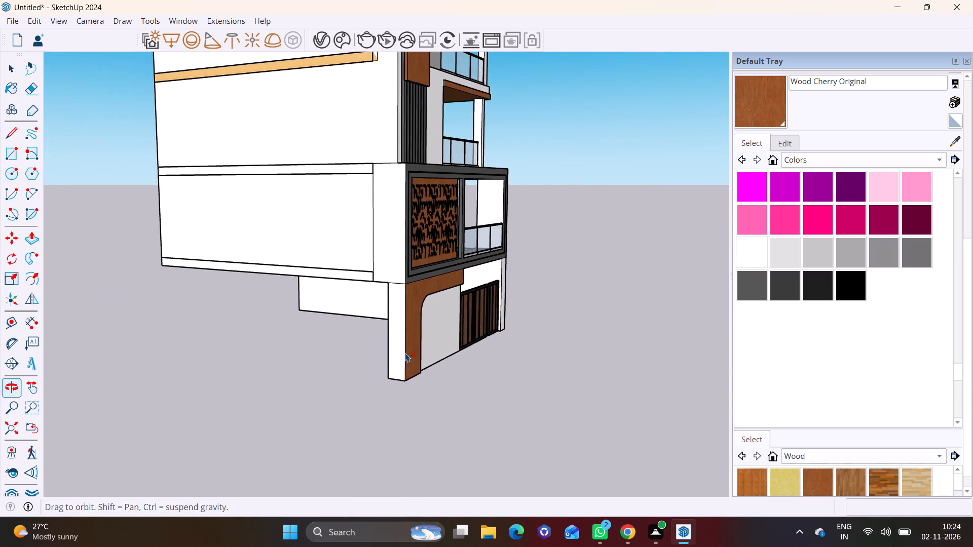
middle_drag(394, 357, 685, 373)
scroll(426, 247, up, 4)
middle_drag(464, 269, 573, 141)
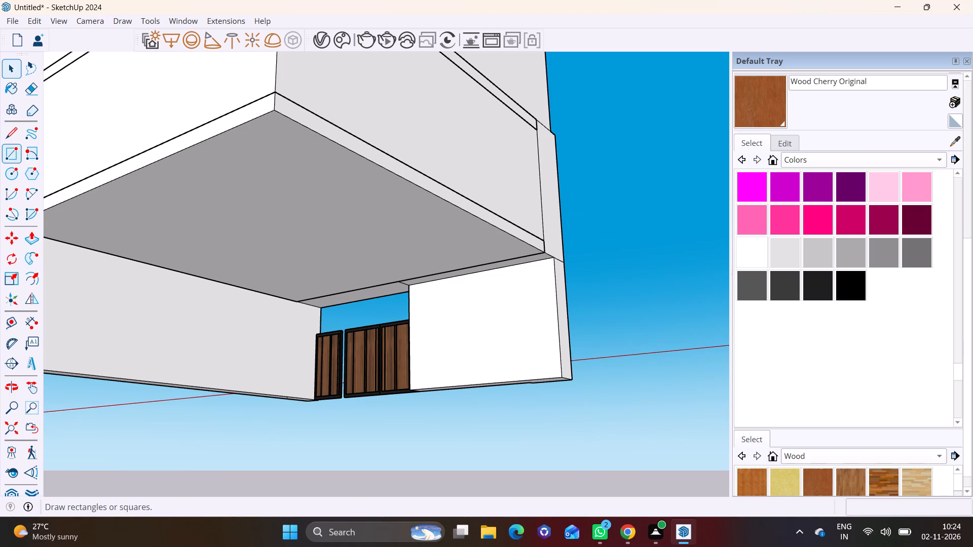
click(14, 153)
scroll(396, 242, up, 2)
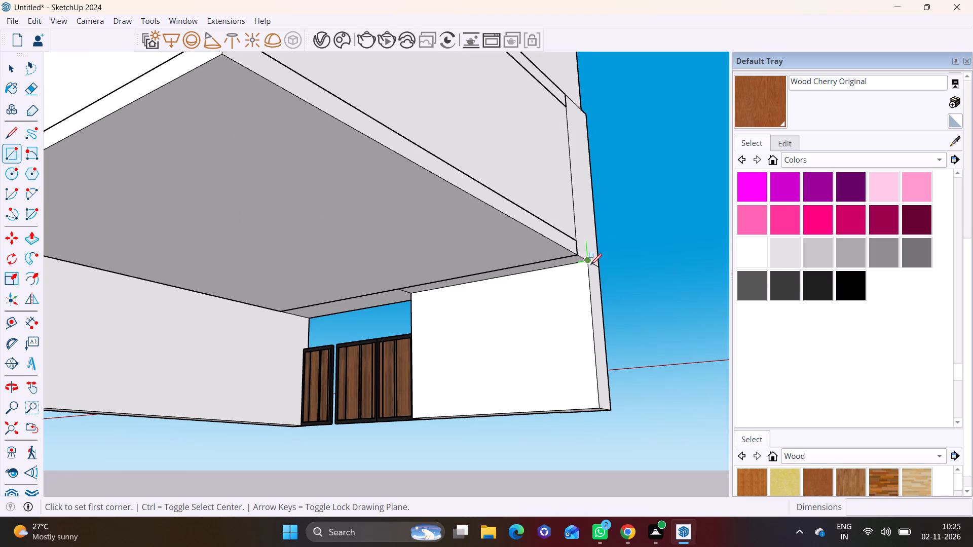
click(588, 263)
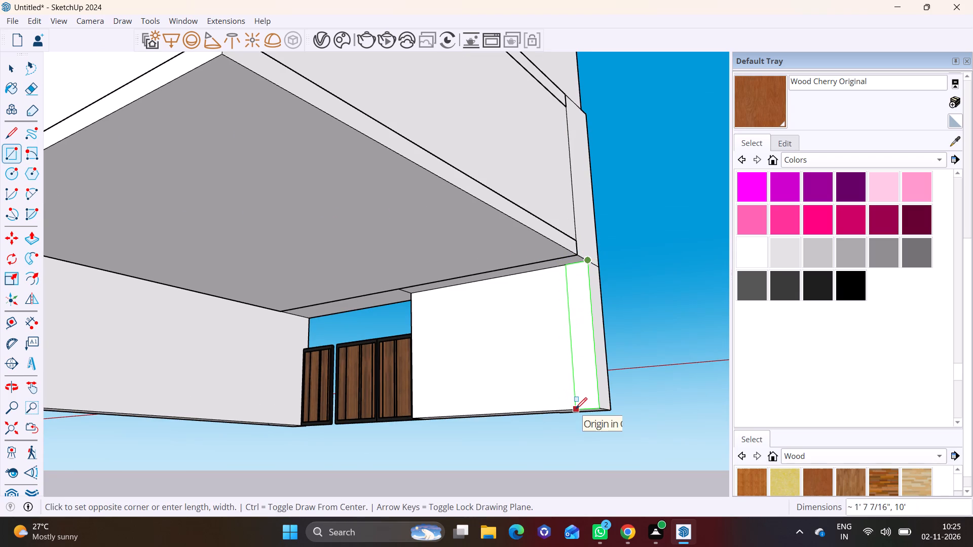
click(576, 409)
Push/Pull the narrow rectangle 1' 9" rearward from the back of the ground-floor front wall.
key(space)
click(577, 367)
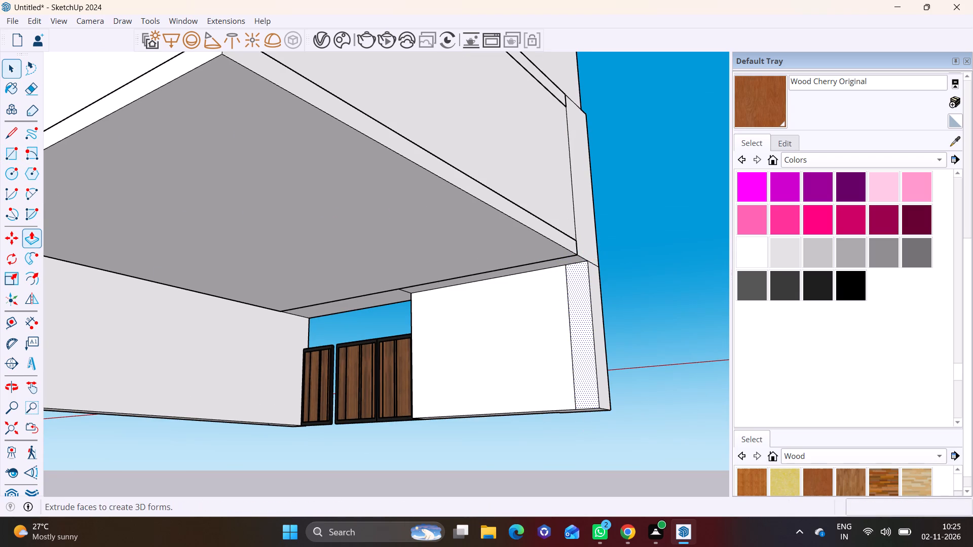
click(32, 239)
click(587, 332)
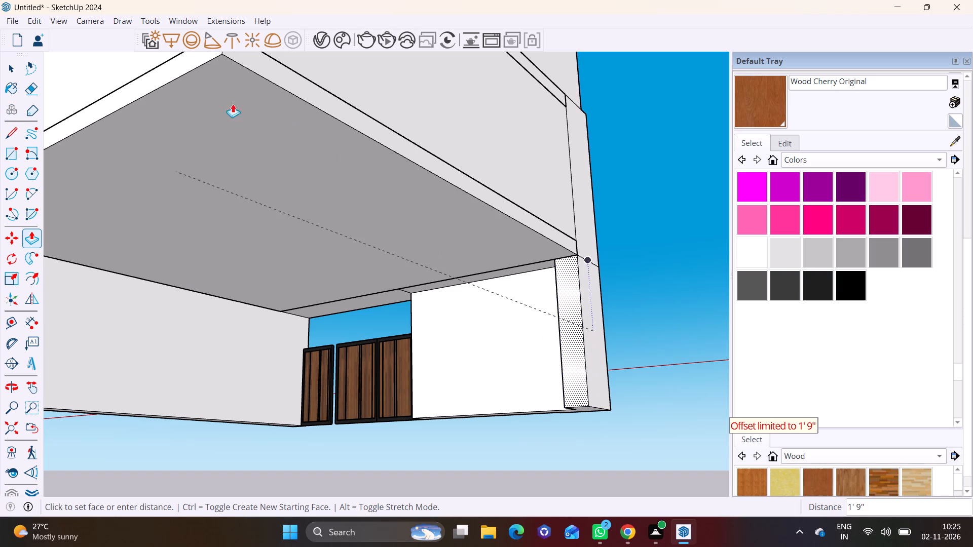
click(570, 306)
Extrude the same narrow wall face another 30' rearward to line up with the building's rear face.
key(space)
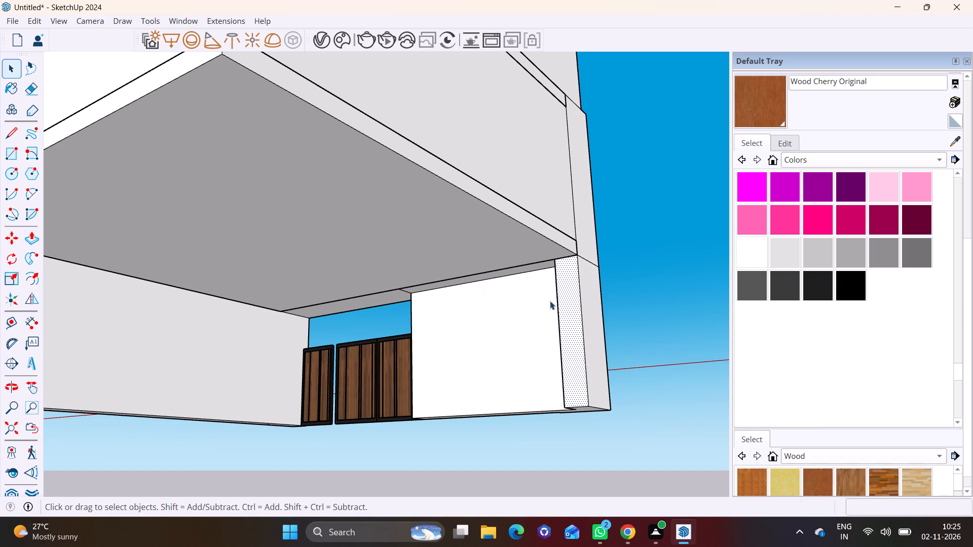
click(566, 297)
click(29, 233)
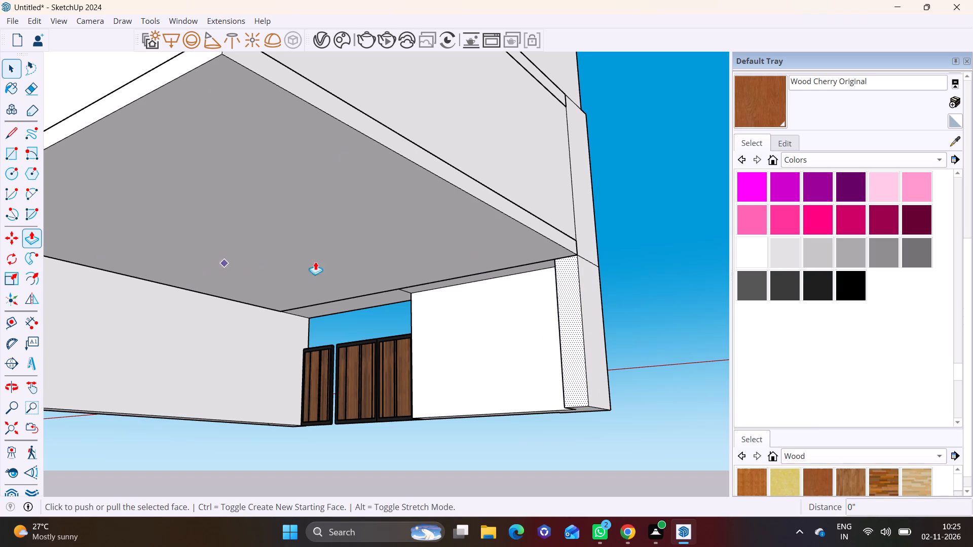
click(566, 305)
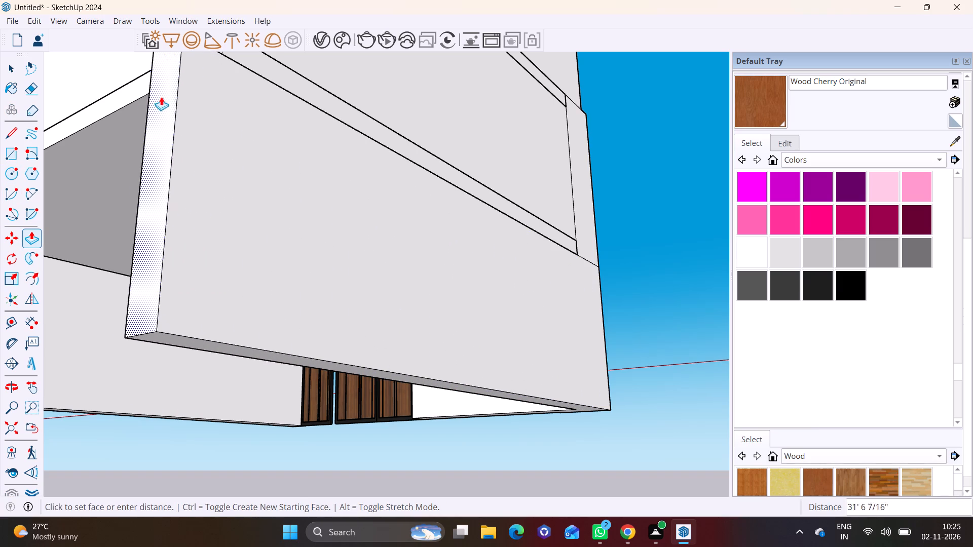
middle_drag(134, 109, 303, 134)
scroll(282, 164, down, 6)
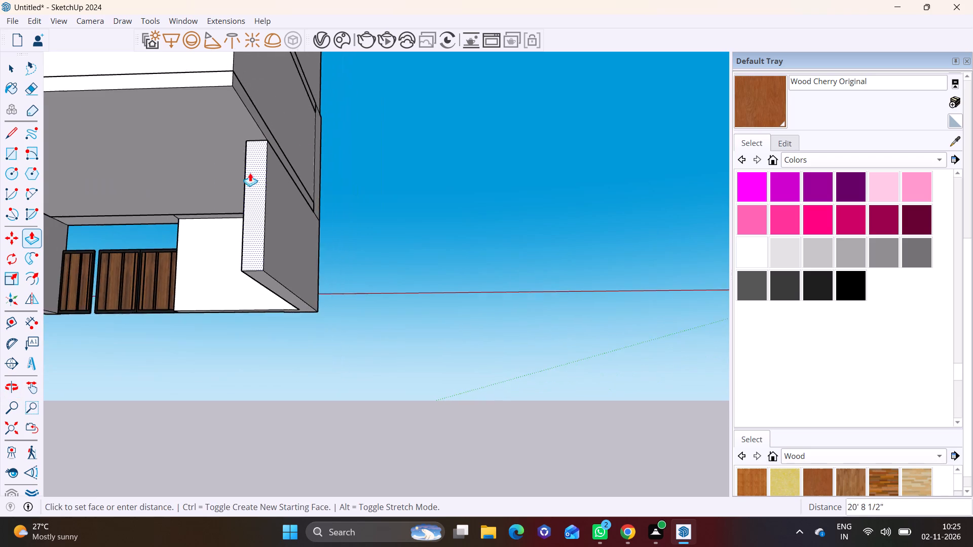
scroll(250, 173, down, 2)
middle_drag(244, 155, 415, 270)
click(346, 220)
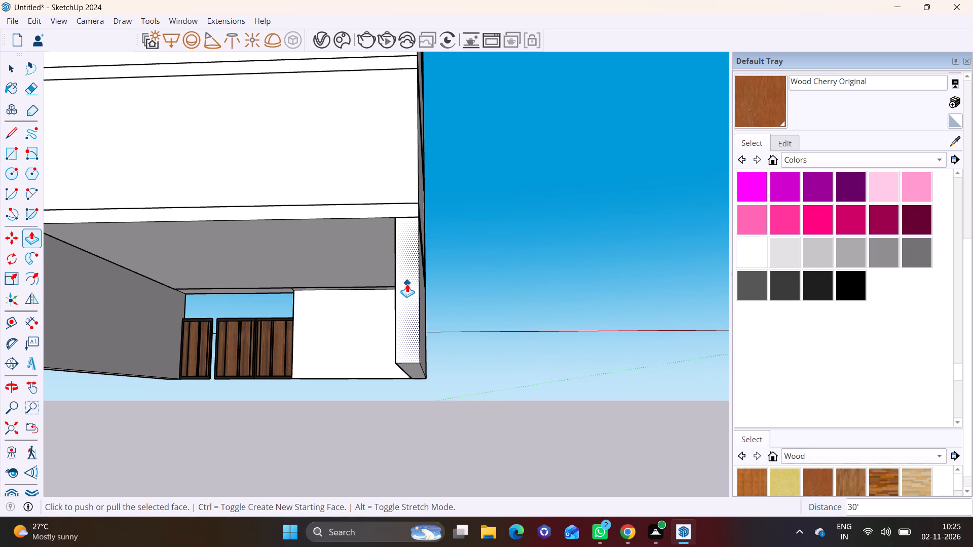
Start a rotated rectangle beneath the ground floor, with its first edge spanning the rear outer corners of the two side walls.
middle_drag(407, 284, 287, 344)
scroll(260, 331, down, 7)
middle_drag(383, 357, 362, 349)
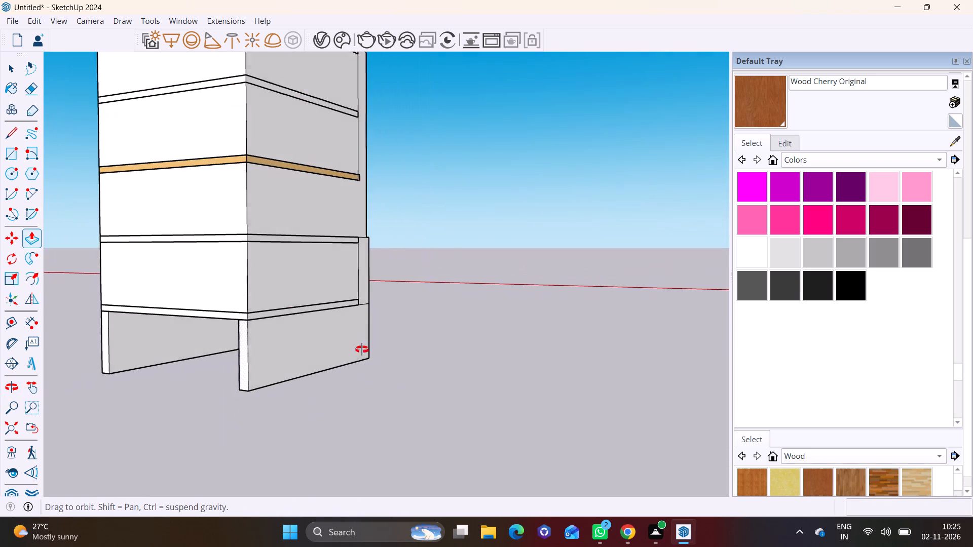
middle_drag(362, 349, 67, 190)
middle_drag(484, 389, 441, 215)
middle_drag(272, 329, 341, 257)
middle_drag(440, 292, 470, 160)
middle_drag(450, 317, 149, 433)
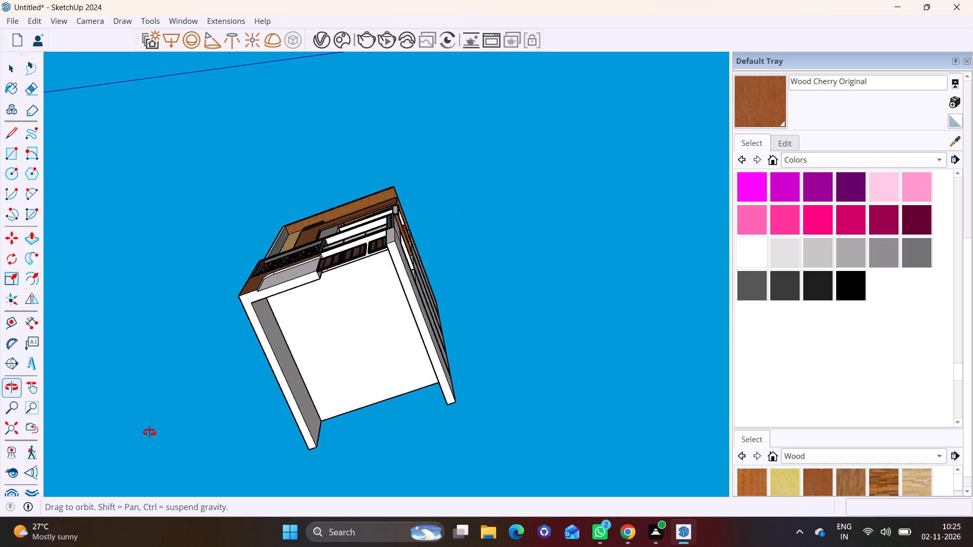
middle_drag(149, 433, 143, 427)
middle_drag(345, 278, 347, 447)
middle_drag(444, 279, 168, 282)
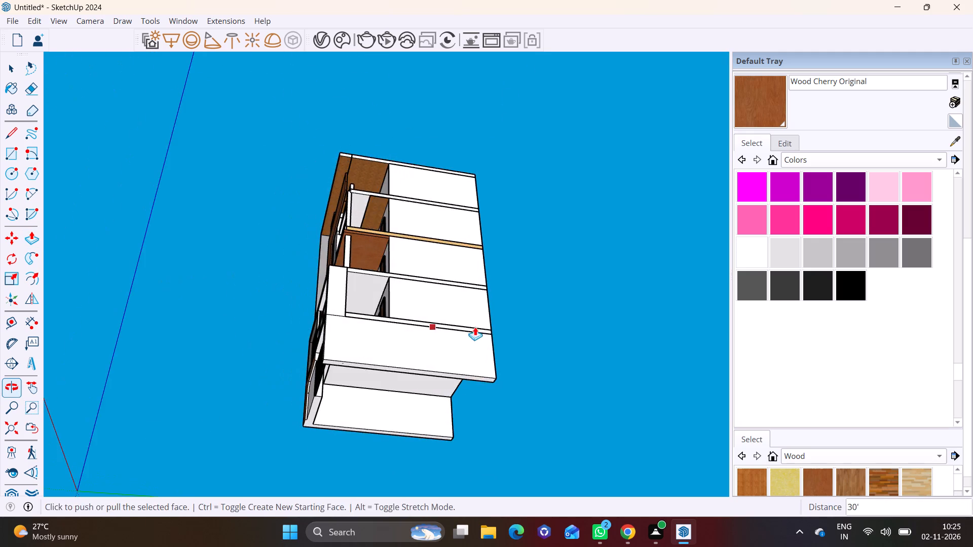
middle_drag(477, 316, 147, 288)
middle_drag(550, 314, 386, 152)
scroll(365, 203, up, 4)
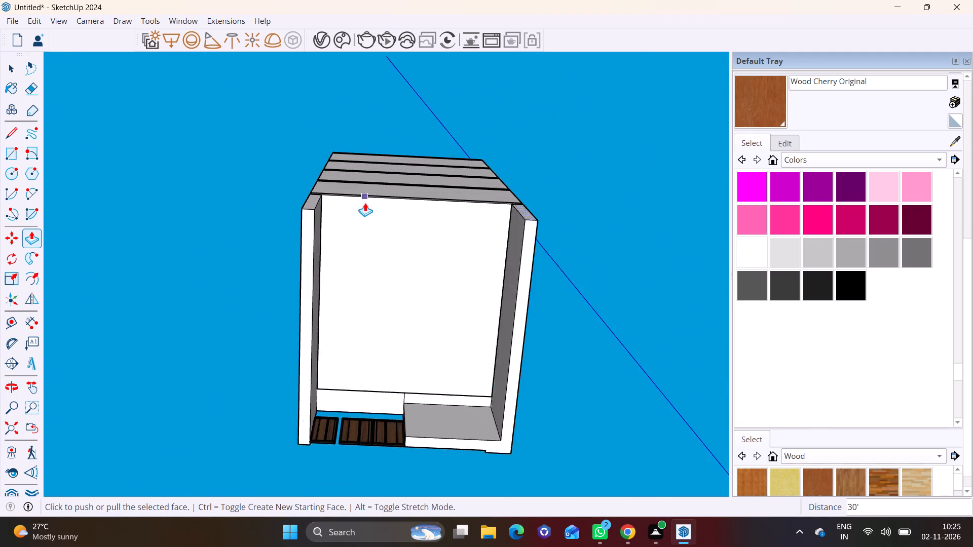
drag(26, 155, 31, 156)
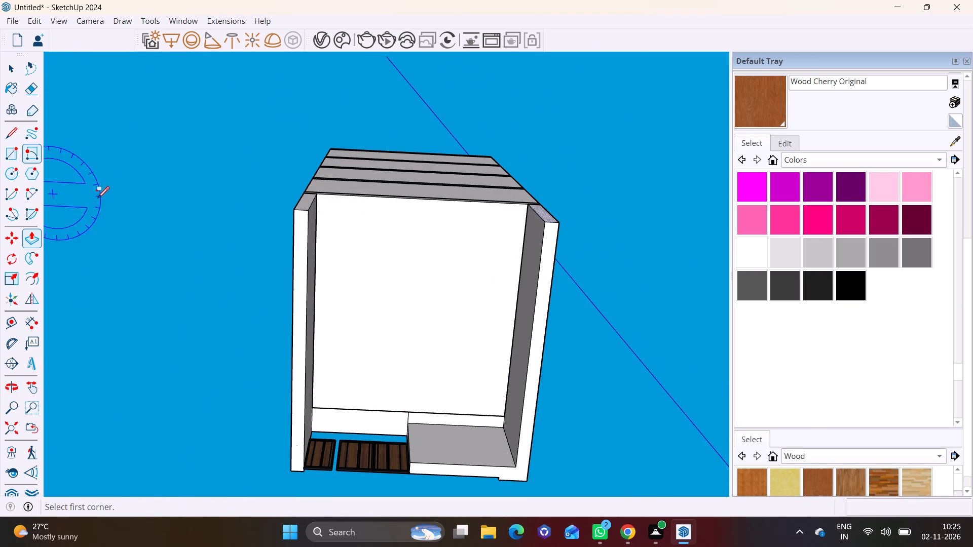
middle_drag(224, 237, 226, 182)
click(301, 153)
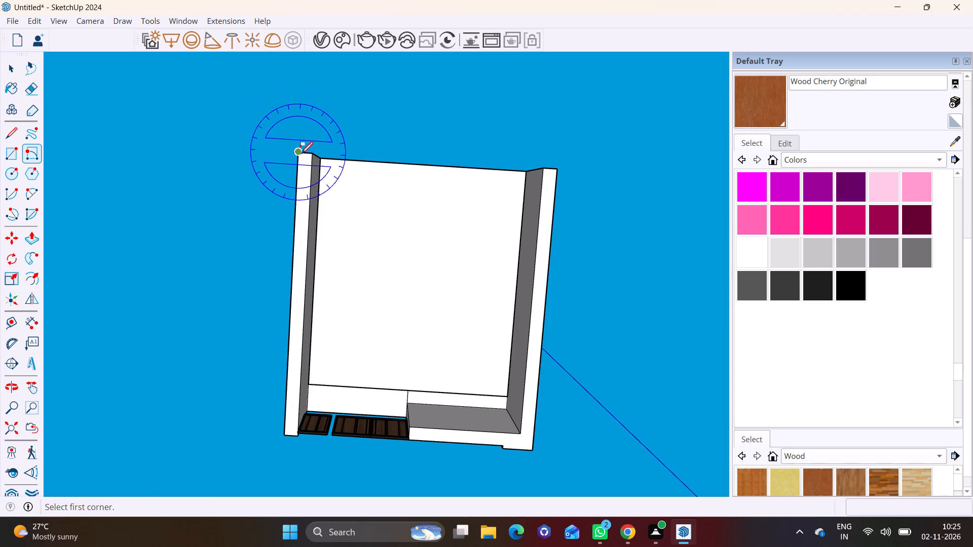
click(555, 172)
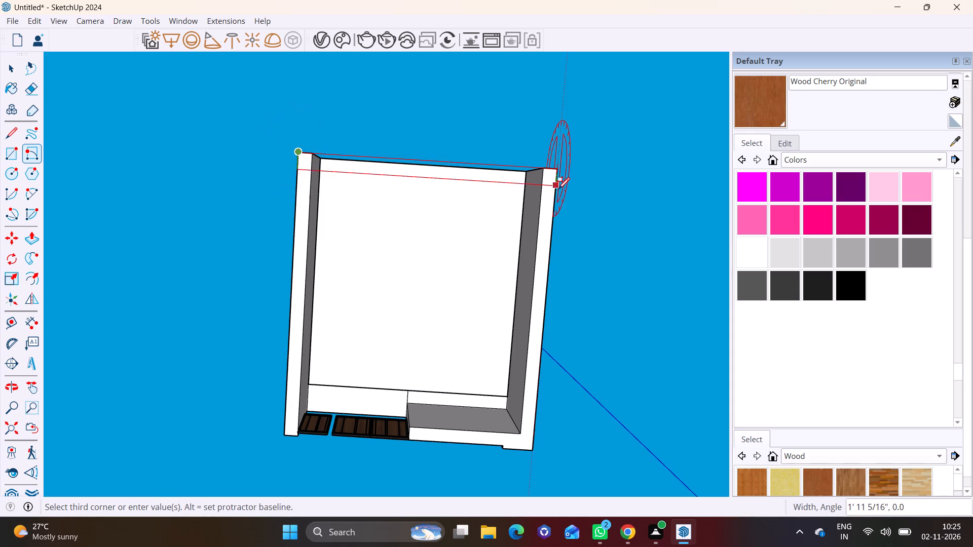
middle_drag(557, 189, 621, 520)
scroll(562, 431, down, 7)
middle_drag(559, 437, 398, 145)
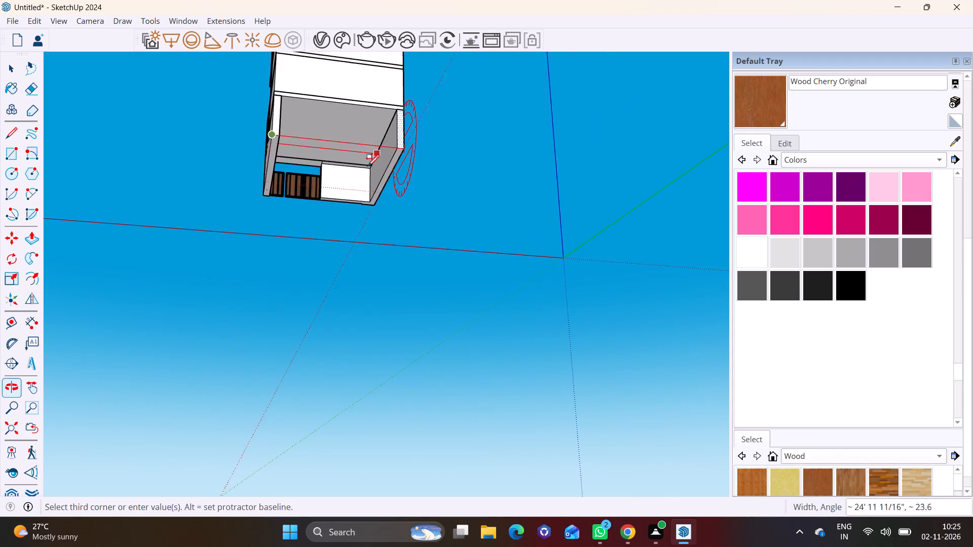
scroll(363, 170, up, 7)
middle_drag(363, 173, 577, 260)
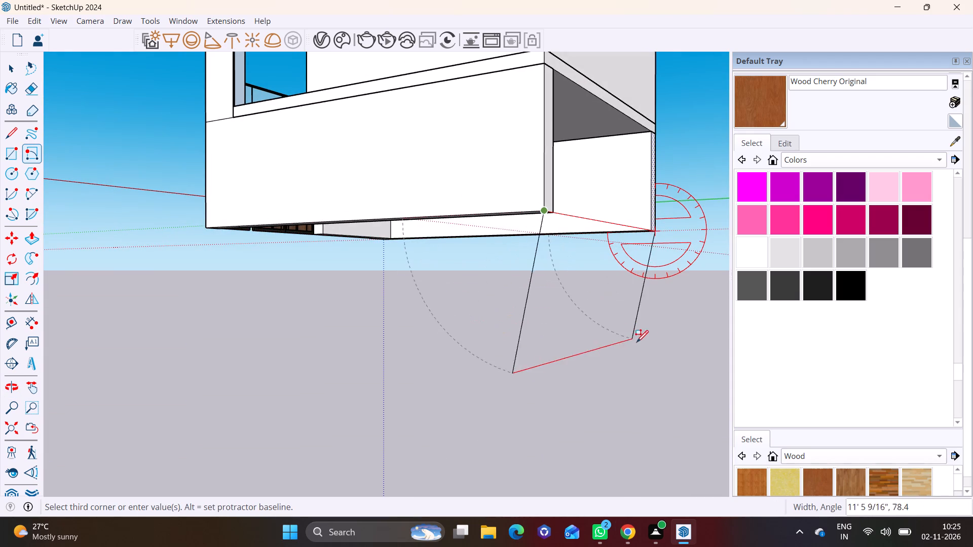
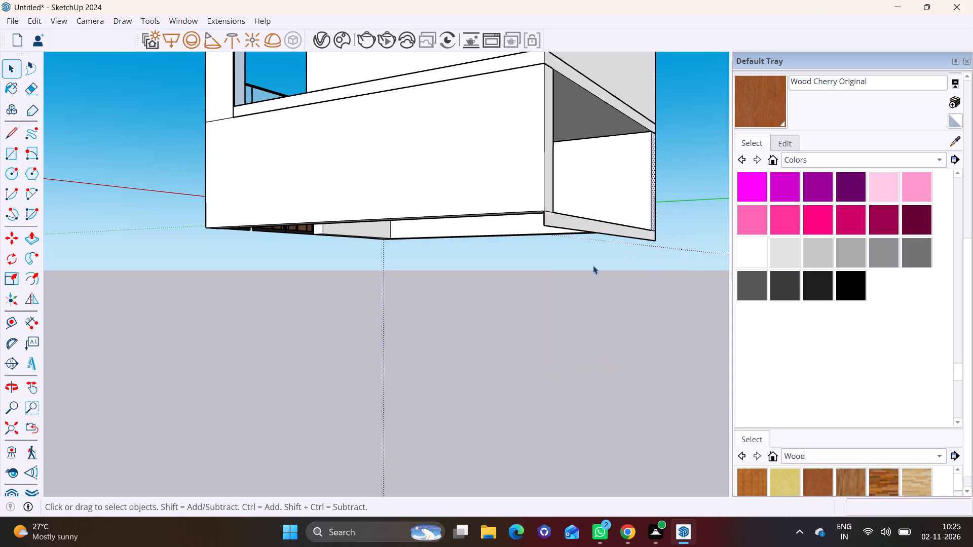
Group the thin vertical strip face, with its edges, that runs beneath the rear of the ground floor.
middle_drag(558, 243, 729, 241)
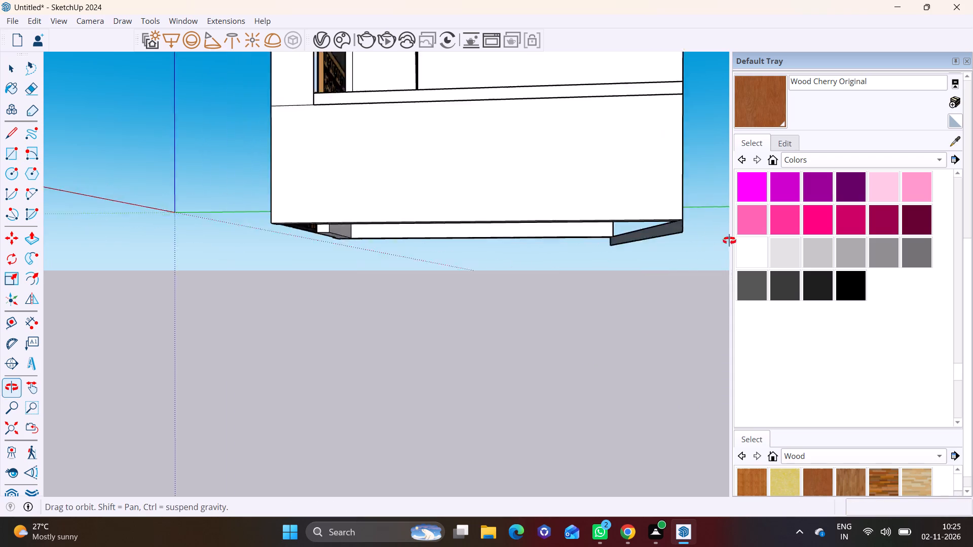
middle_drag(729, 241, 784, 241)
middle_drag(578, 192, 703, 178)
scroll(489, 265, up, 9)
click(512, 251)
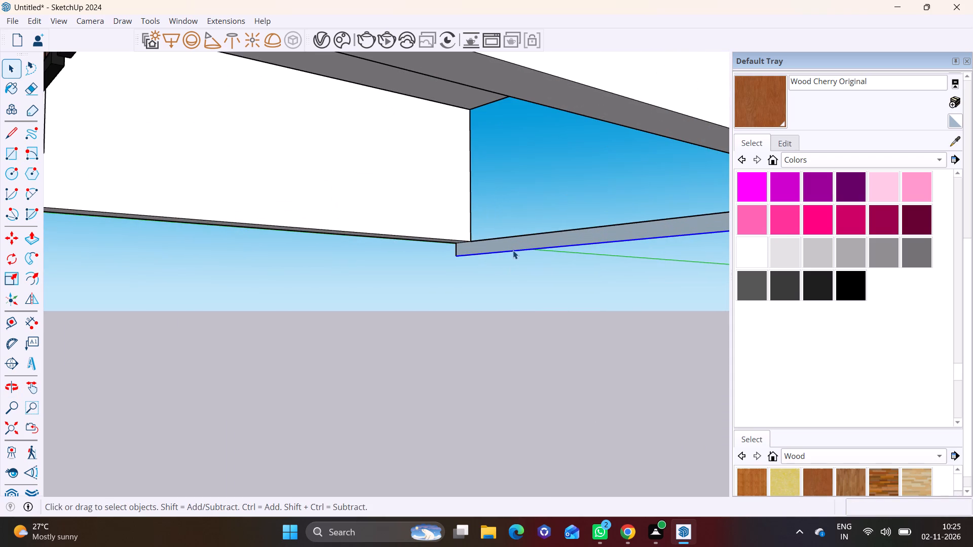
double_click(514, 245)
right_click(514, 245)
click(573, 370)
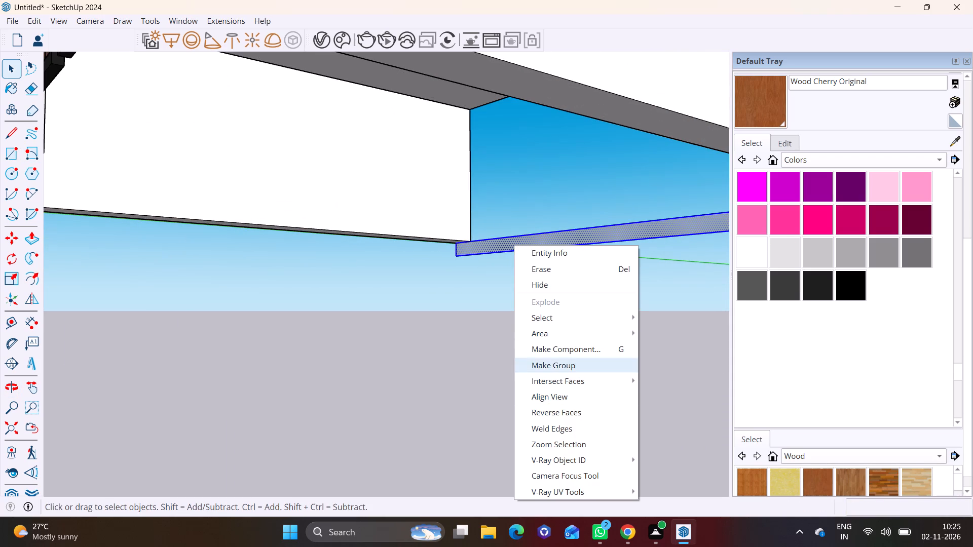
Push/Pull the grouped rear strip 33' 8 5/8" forward to the building's front, forming the base slab under the ground floor.
triple_click(542, 245)
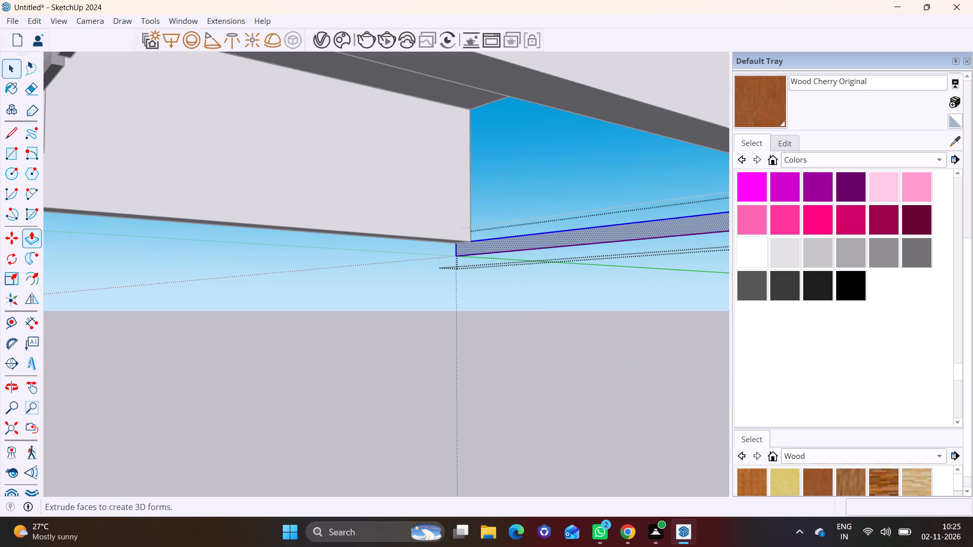
click(26, 229)
click(553, 235)
scroll(297, 230, down, 5)
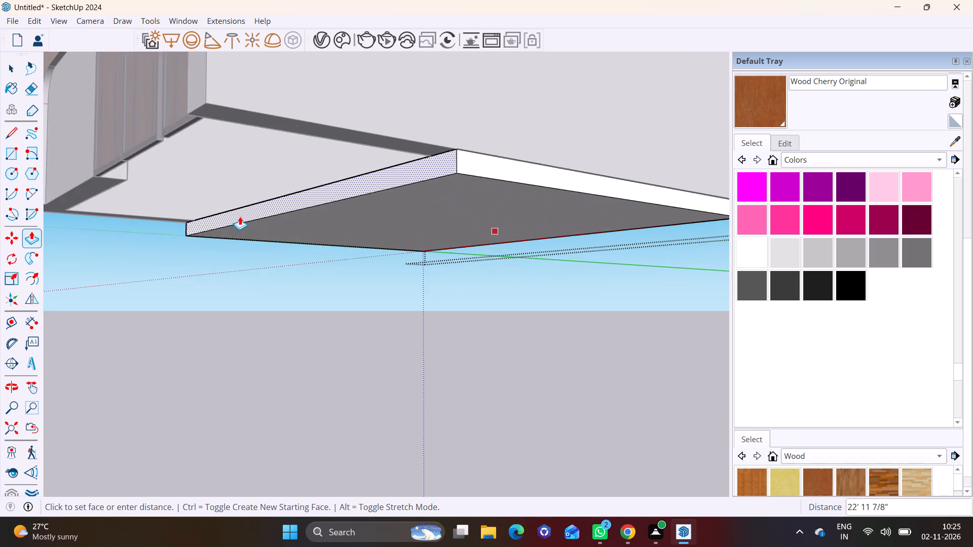
scroll(240, 216, down, 2)
click(228, 103)
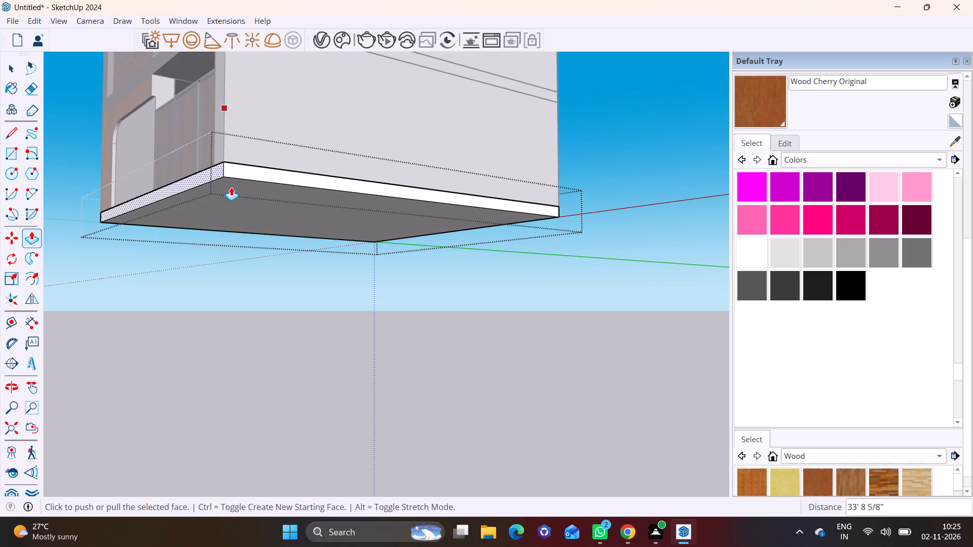
key(space)
click(254, 282)
Draw a rectangle about 26' 9" by 10' closing the ground floor's rear opening between the two side walls.
scroll(244, 228, down, 5)
middle_drag(252, 231, 694, 329)
middle_drag(393, 284, 442, 305)
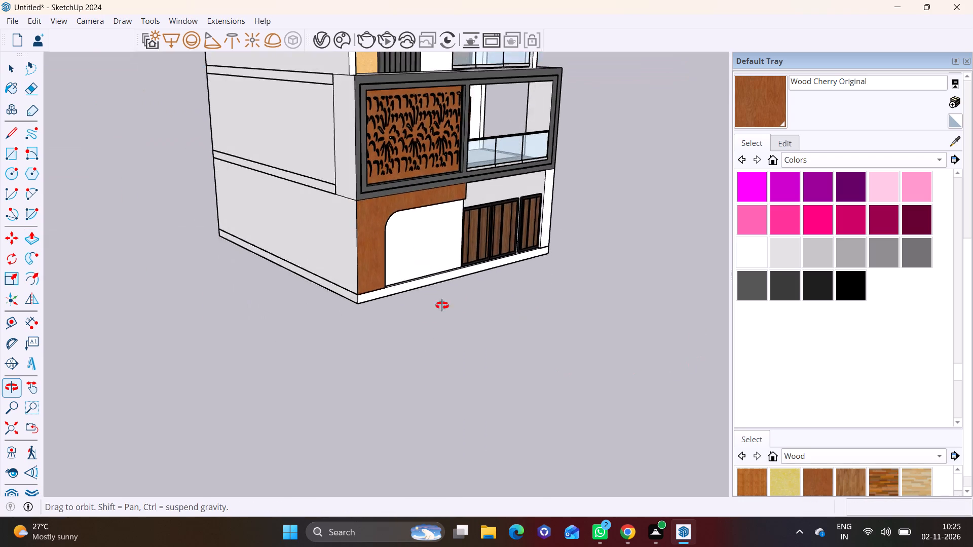
middle_drag(442, 305, 862, 248)
middle_drag(142, 211, 298, 219)
scroll(229, 220, up, 3)
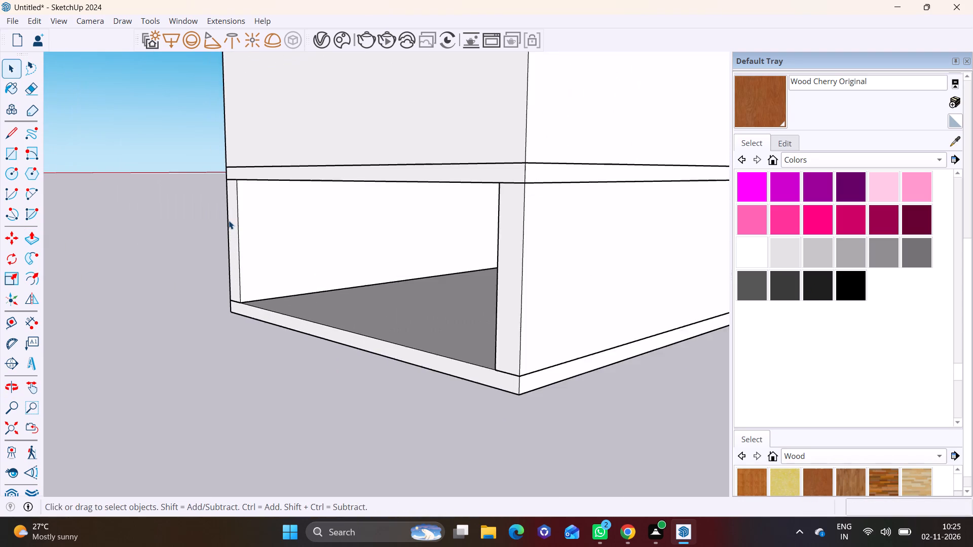
scroll(229, 220, up, 3)
click(11, 151)
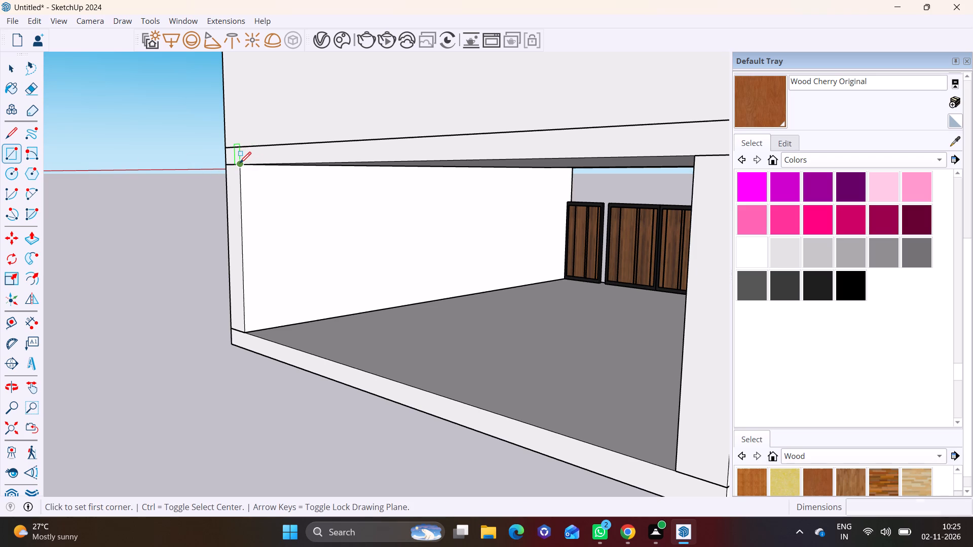
click(240, 163)
scroll(368, 298, down, 6)
click(522, 388)
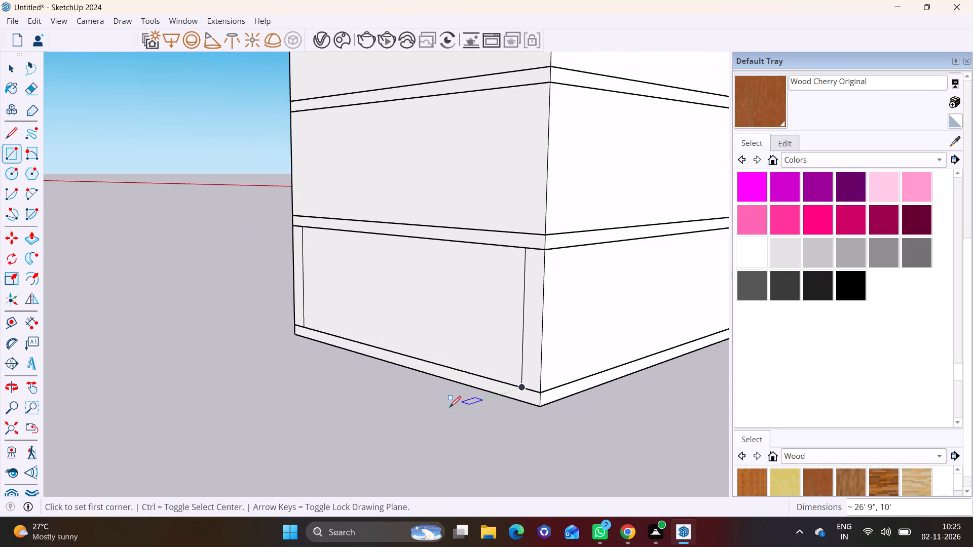
key(space)
click(329, 439)
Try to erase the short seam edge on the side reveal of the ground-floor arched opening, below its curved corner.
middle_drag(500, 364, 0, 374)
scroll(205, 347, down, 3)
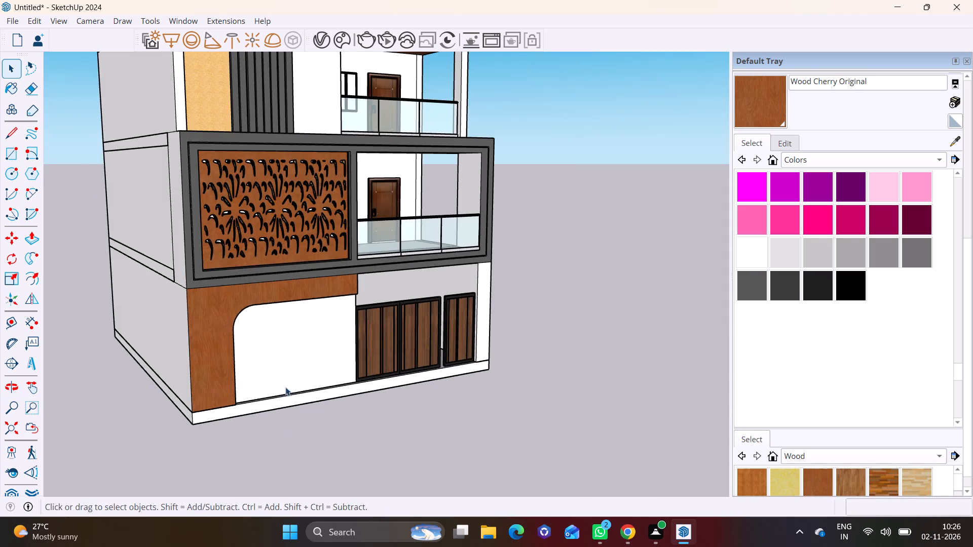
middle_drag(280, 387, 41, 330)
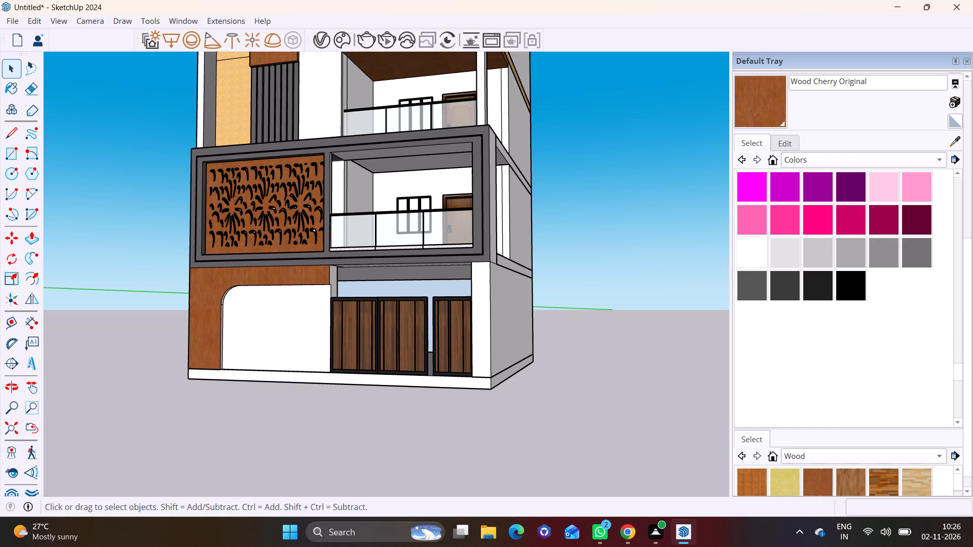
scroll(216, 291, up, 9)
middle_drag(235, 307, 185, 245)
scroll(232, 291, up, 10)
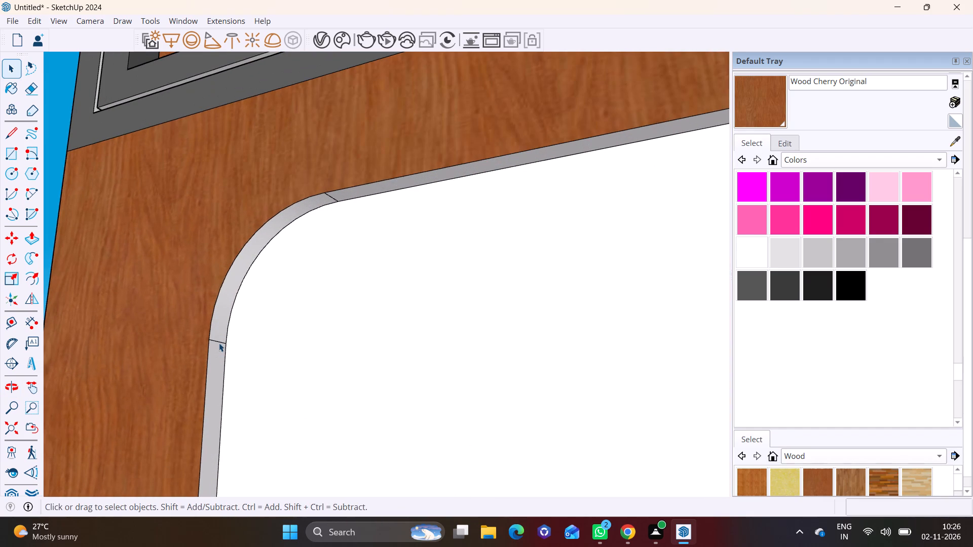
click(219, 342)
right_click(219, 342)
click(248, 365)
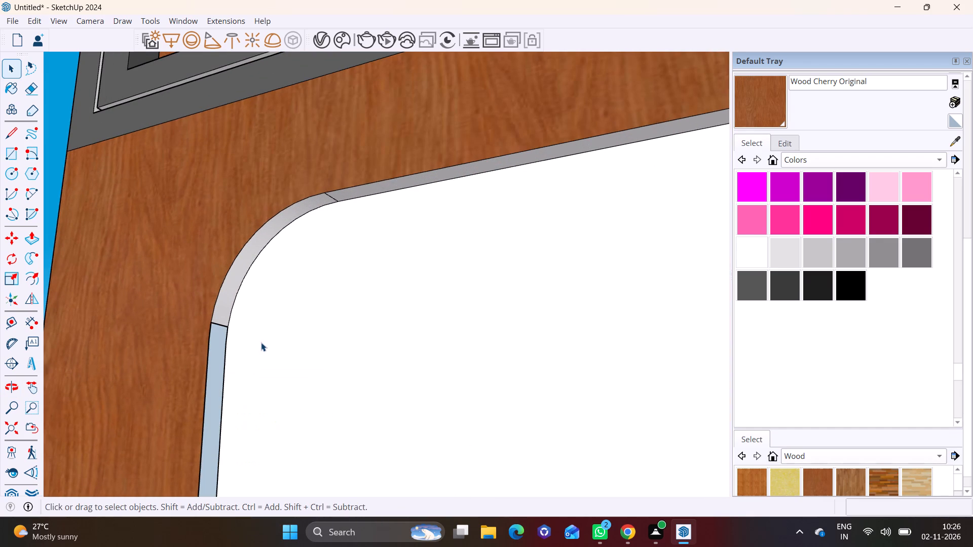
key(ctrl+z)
Push/Pull the front face of the grouped base slab 6' 2 11/16" outward to form a platform before the facade.
scroll(261, 342, down, 15)
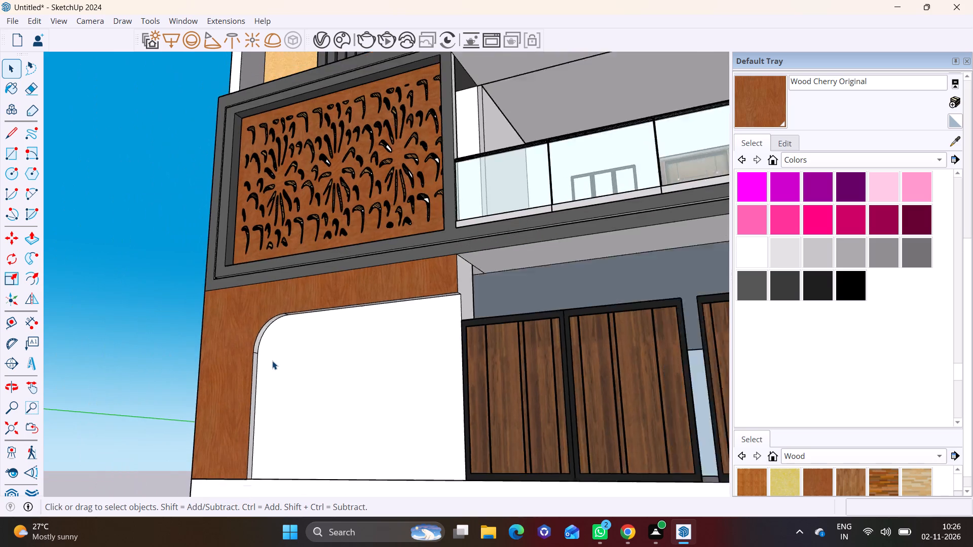
scroll(272, 361, down, 1)
shift+middle_drag(313, 360, 327, 250)
middle_drag(364, 348, 490, 476)
middle_drag(488, 411, 396, 287)
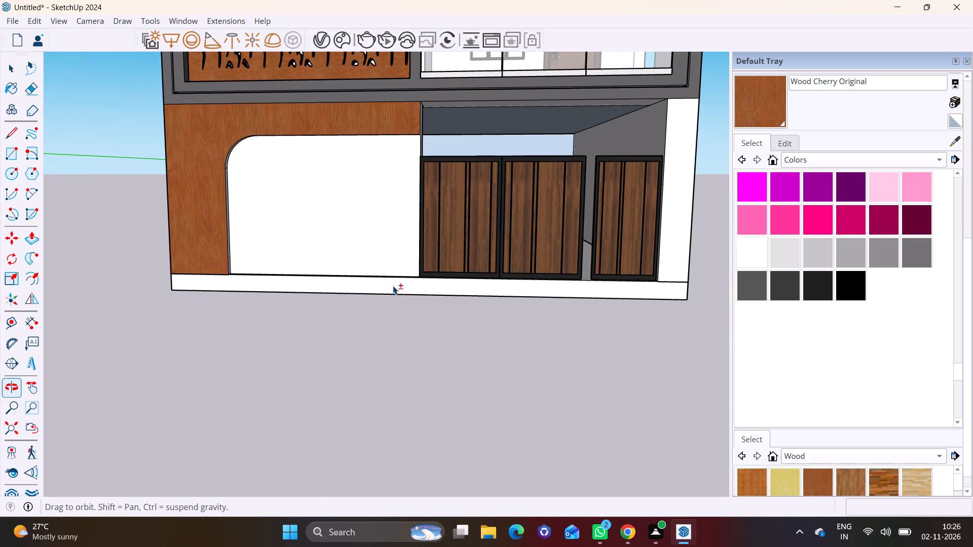
click(392, 286)
middle_drag(373, 280, 716, 431)
scroll(522, 386, up, 3)
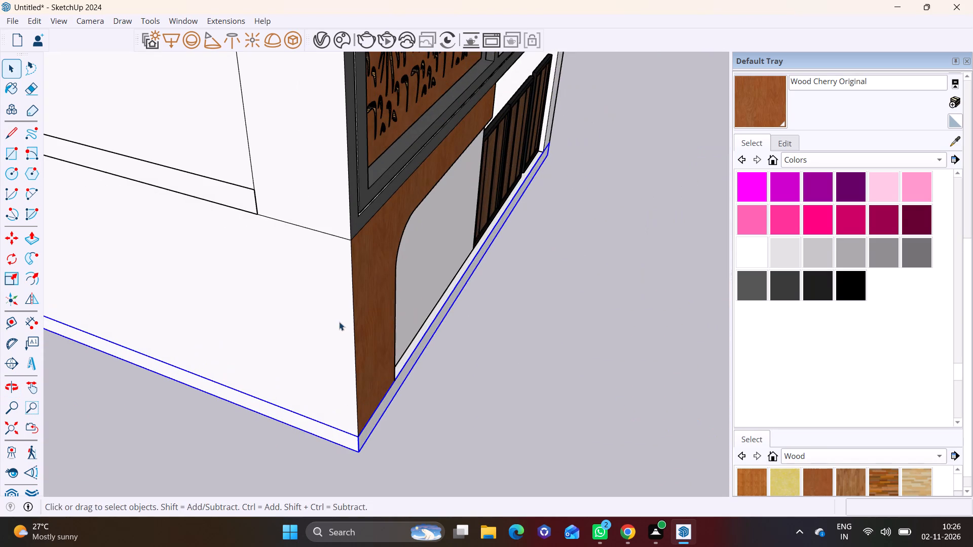
scroll(424, 330, up, 4)
middle_drag(422, 339, 367, 268)
triple_click(470, 362)
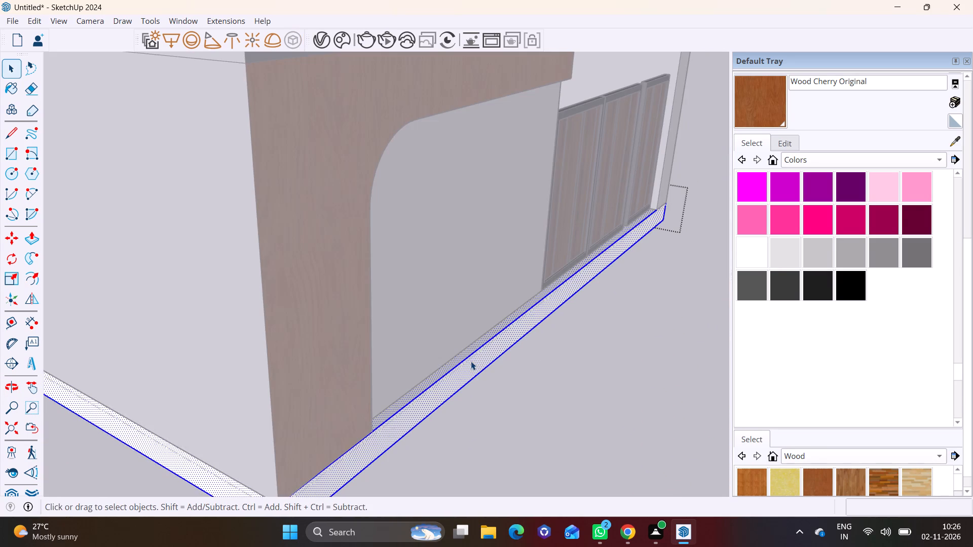
click(481, 365)
click(28, 235)
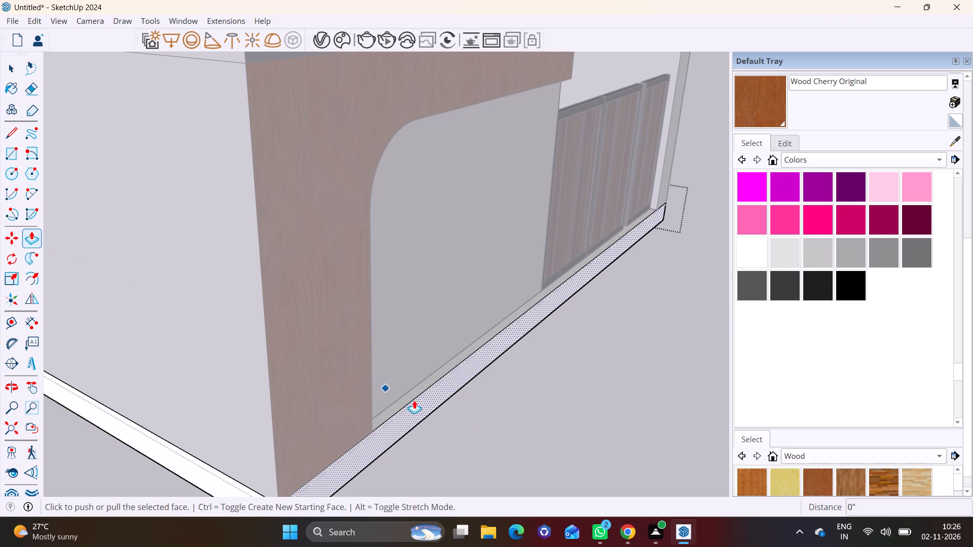
click(447, 381)
scroll(563, 421, down, 2)
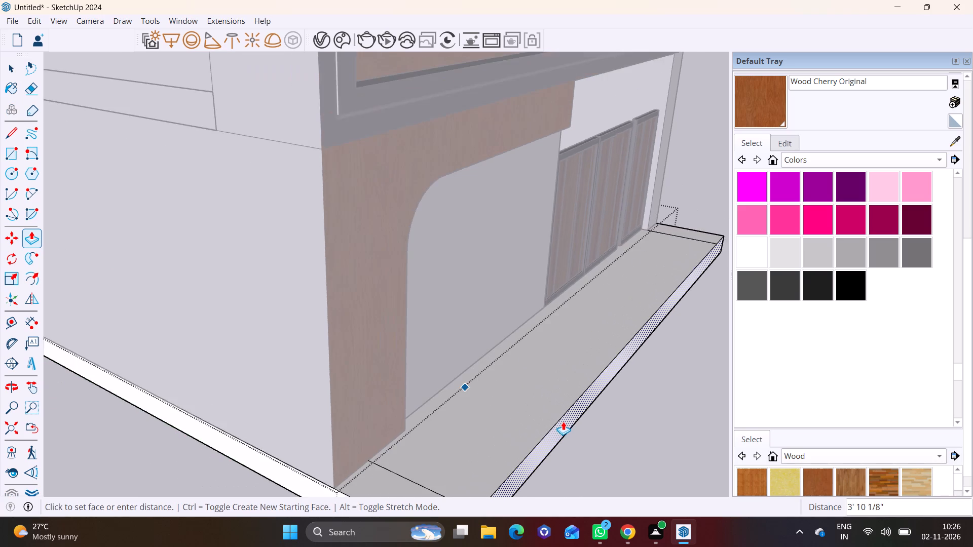
scroll(563, 421, down, 5)
middle_drag(563, 421, 470, 367)
click(514, 385)
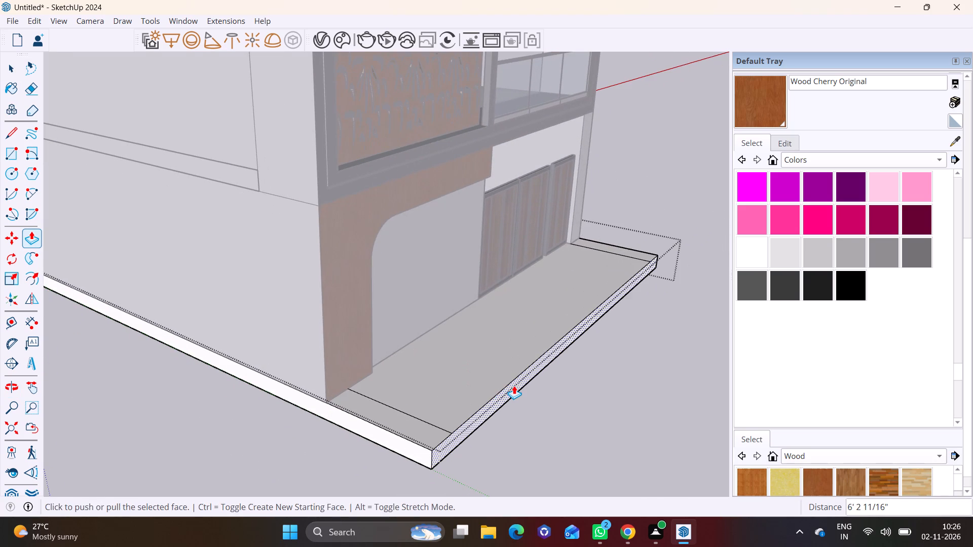
key(space)
click(519, 458)
Erase the leftover seam line across the platform's top surface at the wood-clad wall end.
scroll(397, 406, up, 4)
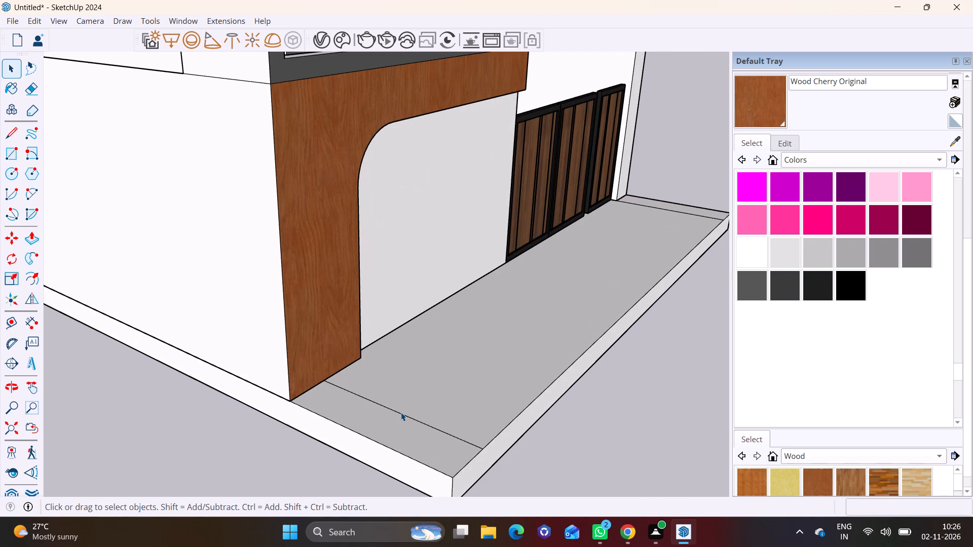
click(405, 416)
right_click(405, 416)
click(416, 419)
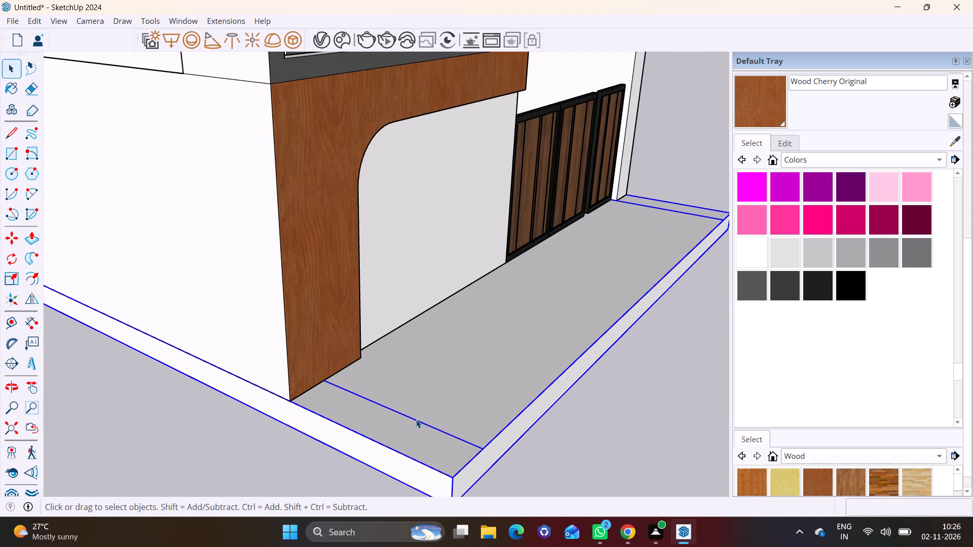
triple_click(416, 419)
click(416, 419)
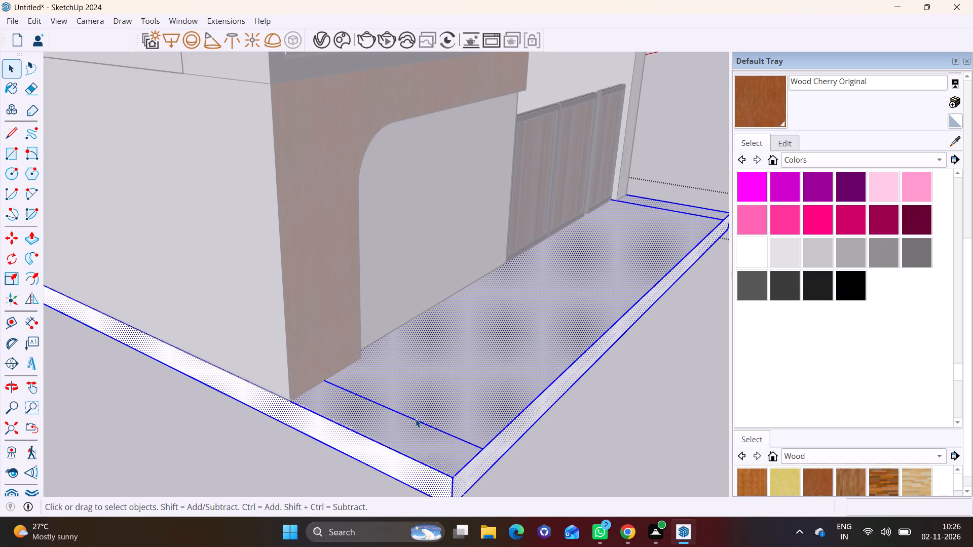
click(398, 416)
click(403, 413)
right_click(403, 415)
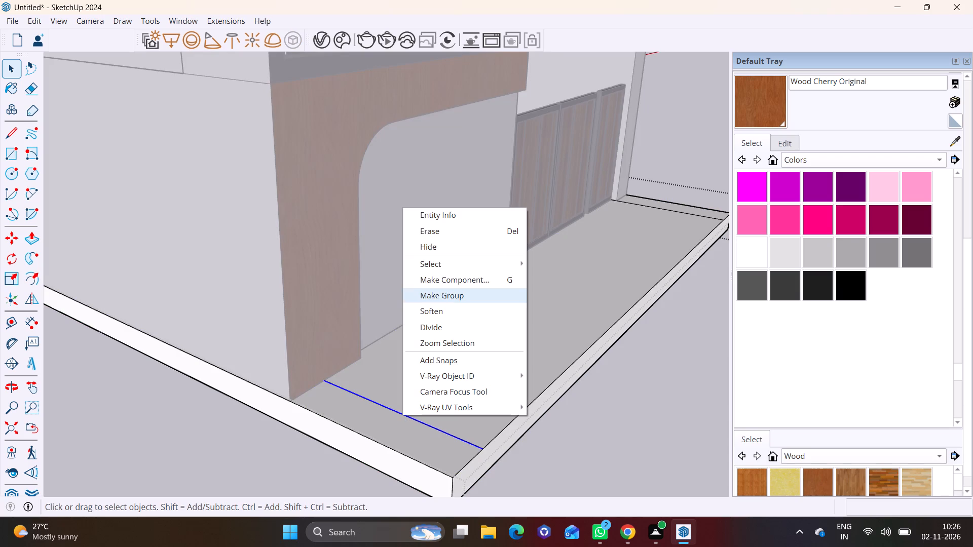
click(428, 233)
Erase the matching seam line on the platform's top surface beside the white side wall at the gate end.
scroll(467, 301, down, 4)
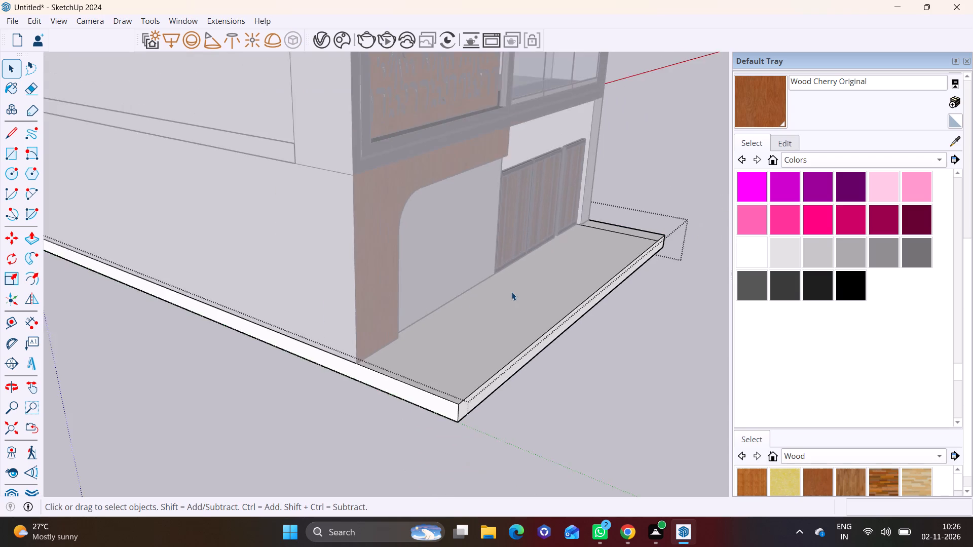
middle_drag(513, 291, 245, 495)
click(541, 393)
scroll(414, 410, up, 9)
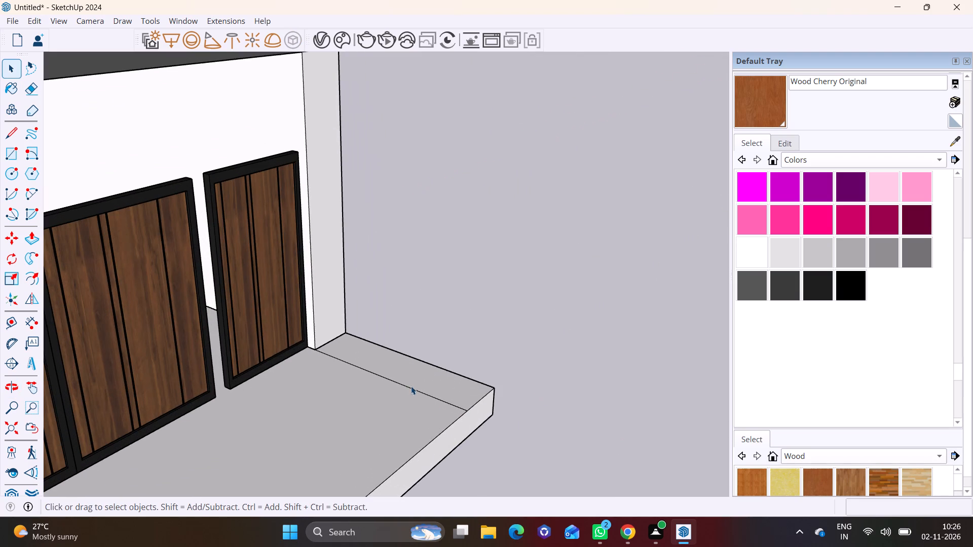
double_click(412, 390)
double_click(412, 390)
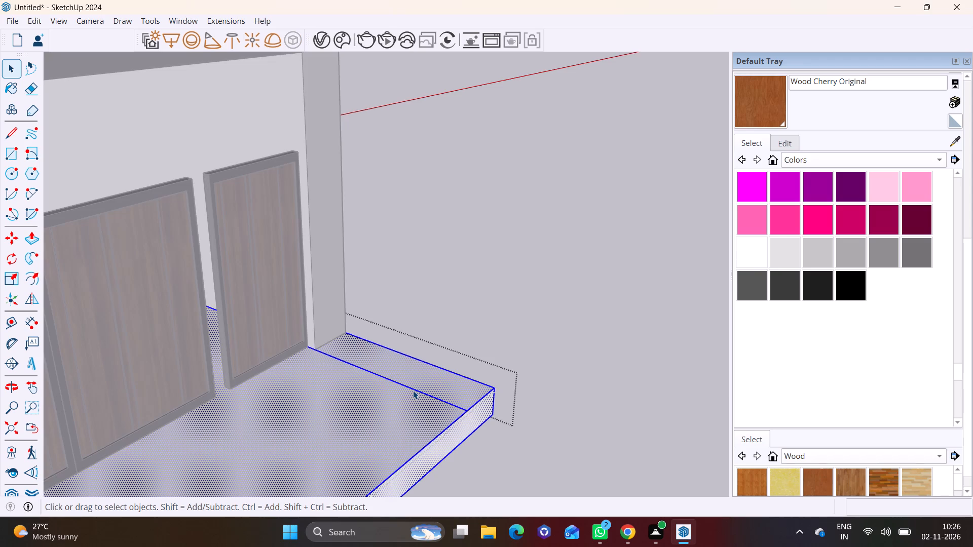
click(414, 389)
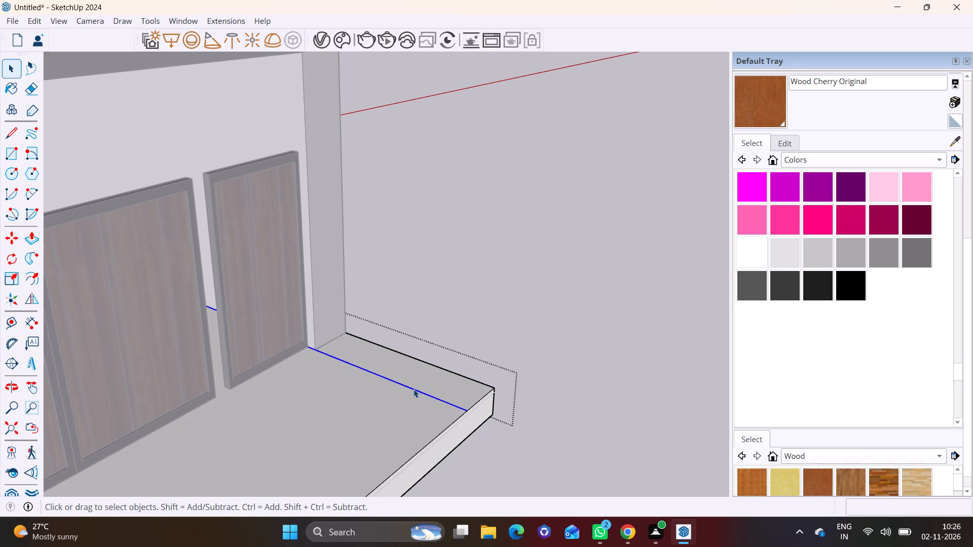
right_click(414, 389)
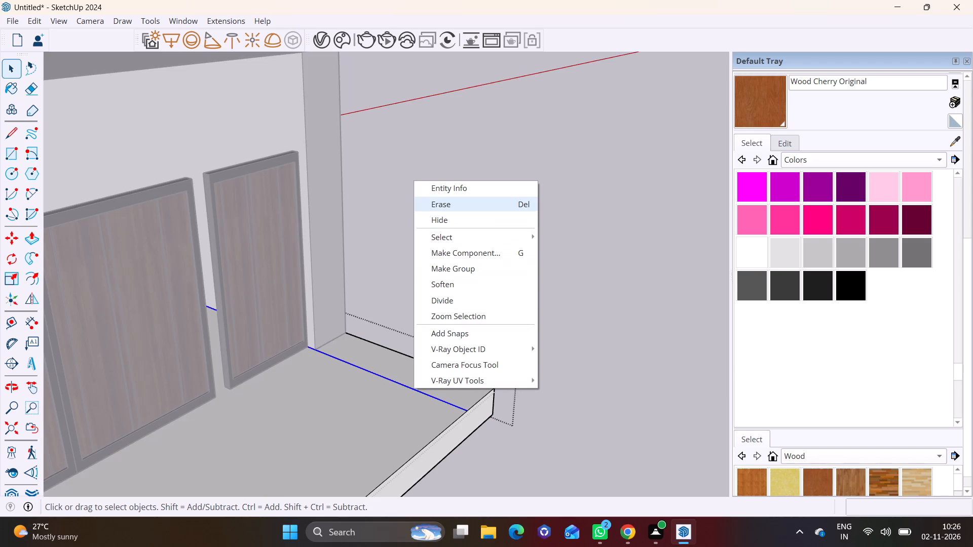
click(474, 206)
click(626, 299)
Draw a rectangle about 14' 11" by 4' on the platform top, starting at the wood-clad wall's outer corner.
middle_drag(622, 336, 327, 358)
scroll(313, 351, down, 1)
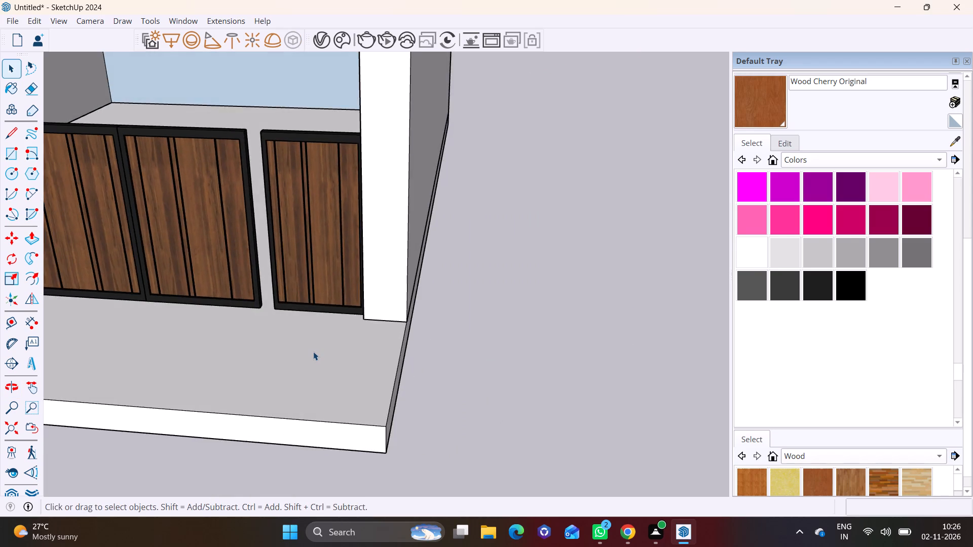
scroll(313, 351, down, 7)
shift+middle_drag(313, 351, 620, 341)
middle_drag(392, 296, 446, 345)
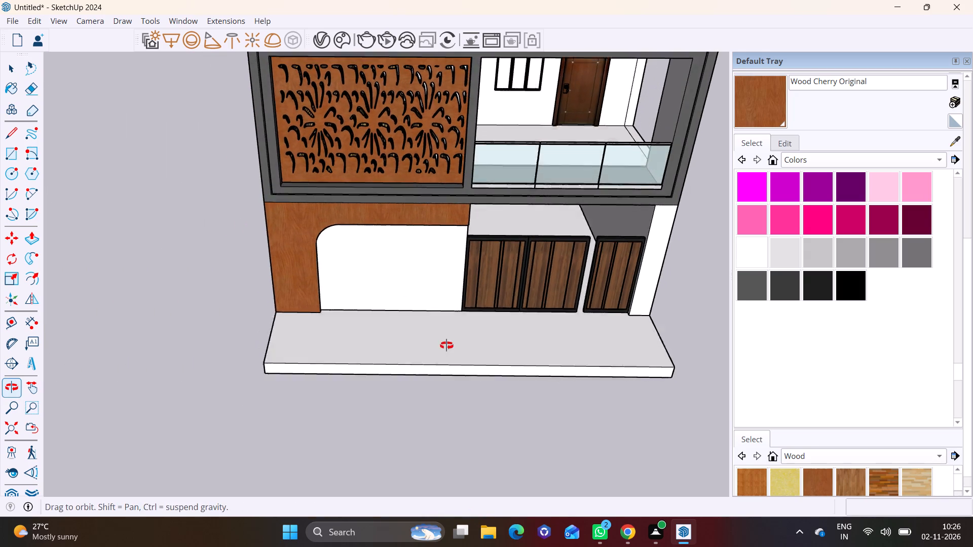
middle_drag(446, 345, 442, 344)
scroll(370, 336, up, 7)
click(6, 150)
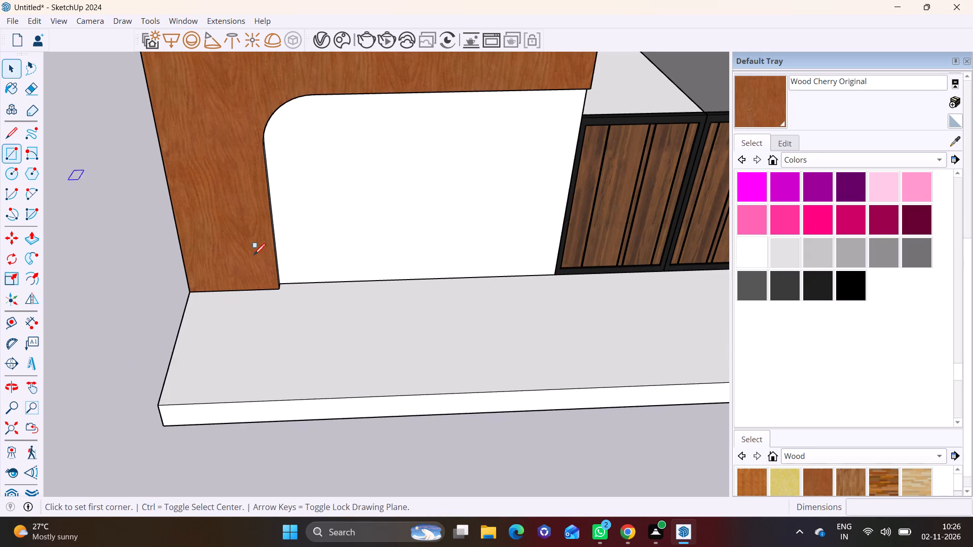
shift+middle_drag(363, 307, 307, 337)
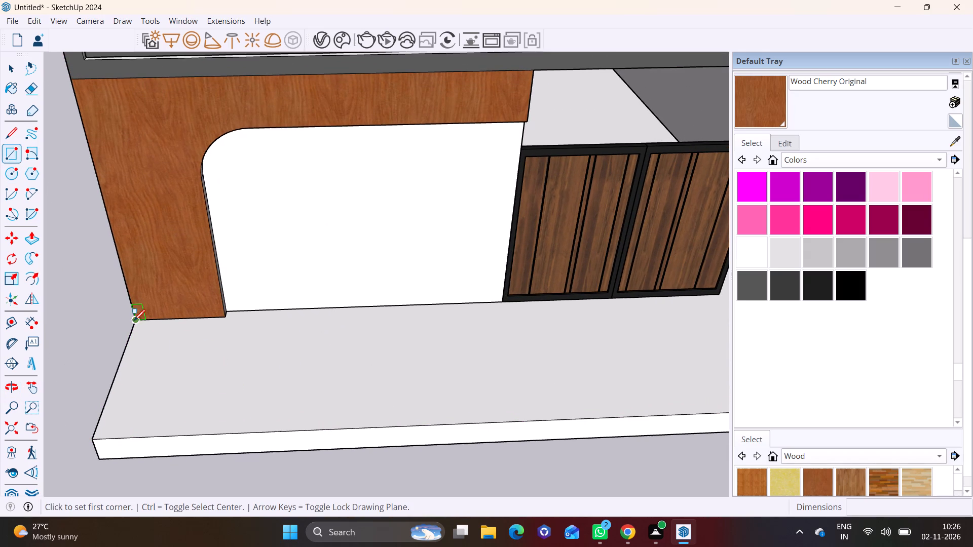
click(134, 320)
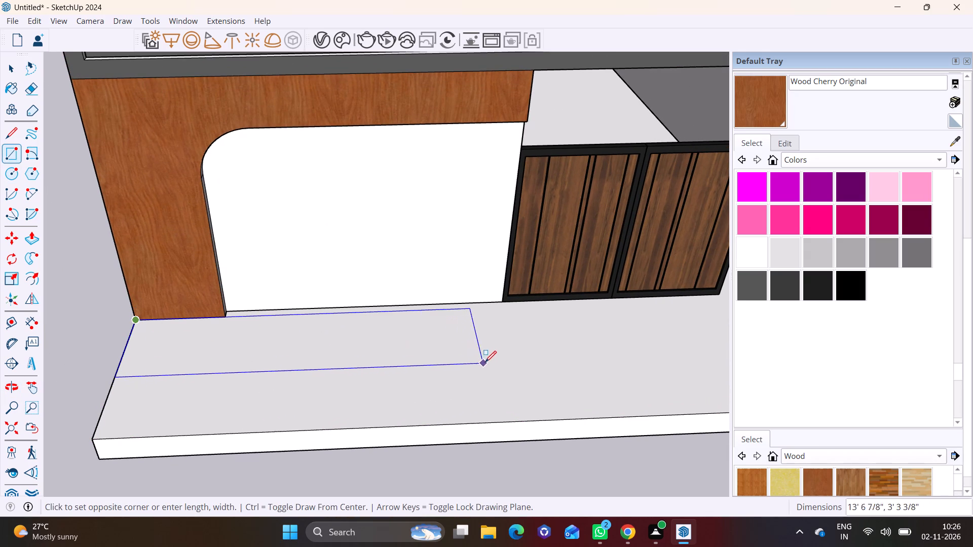
click(523, 376)
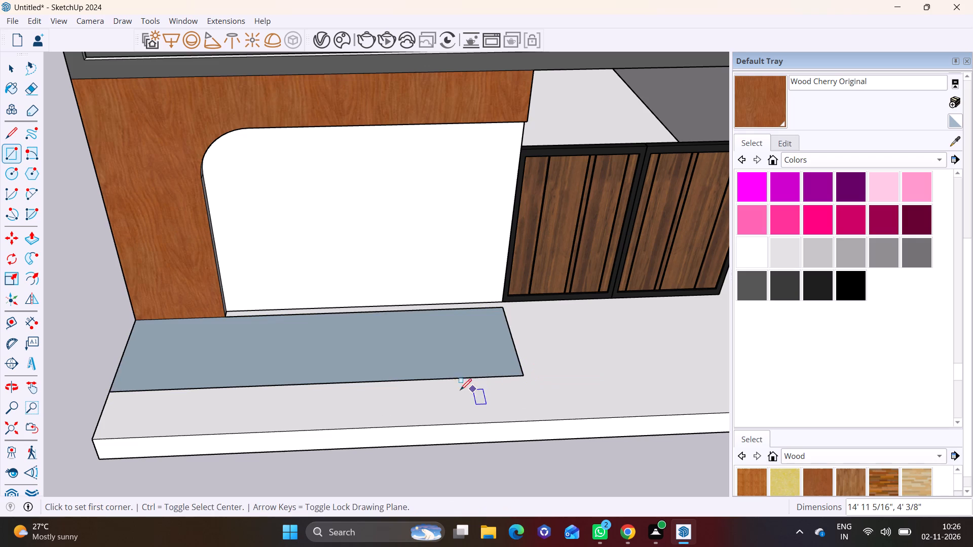
Offset the new rectangle's outline inward by about 9 7/16".
key(space)
click(430, 359)
middle_drag(492, 368, 243, 427)
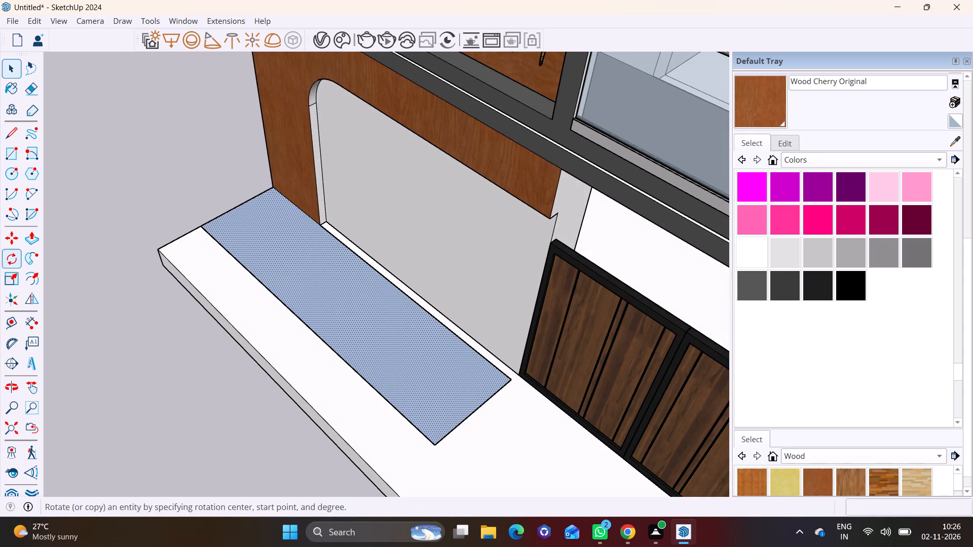
click(31, 277)
click(364, 331)
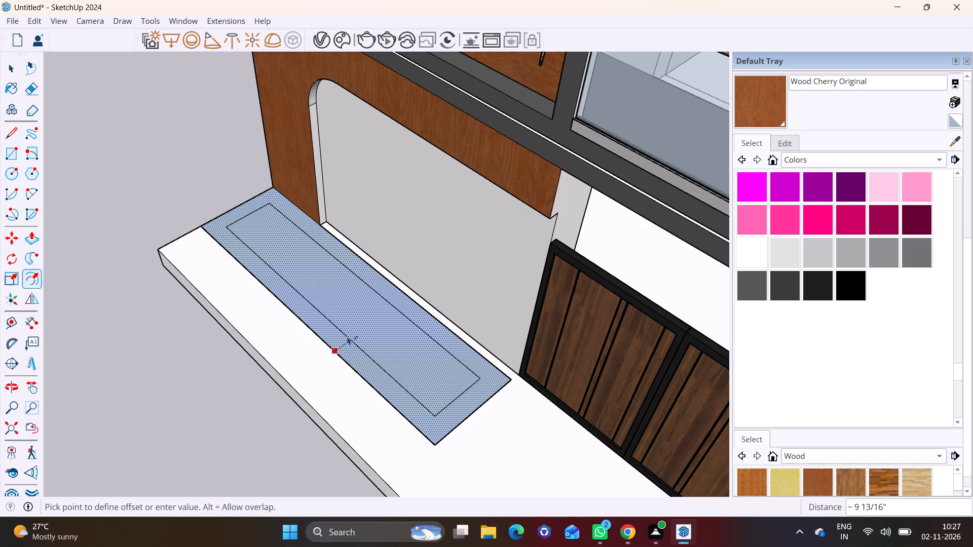
click(346, 336)
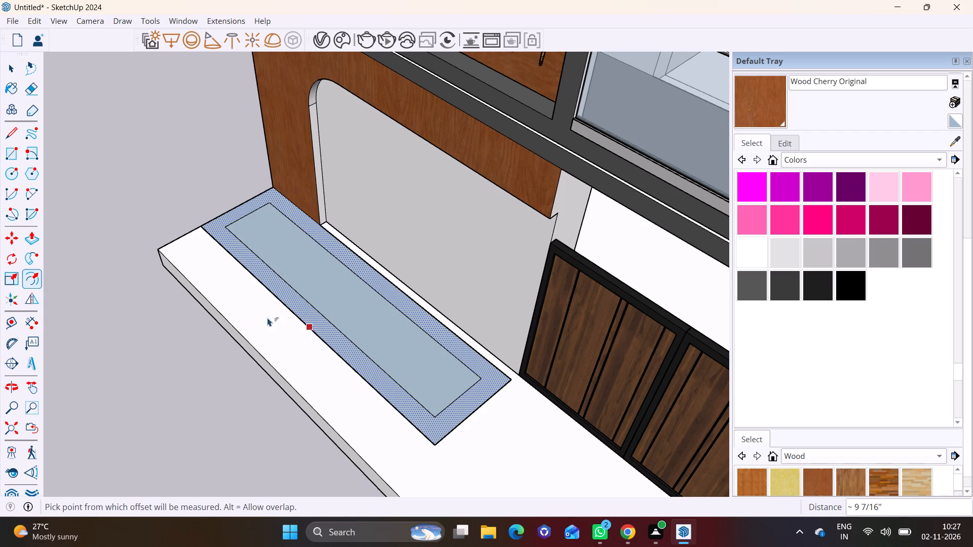
key(space)
Draw two short lines extending the inner rectangle's short sides to the outer edge nearest the arched wall.
click(4, 136)
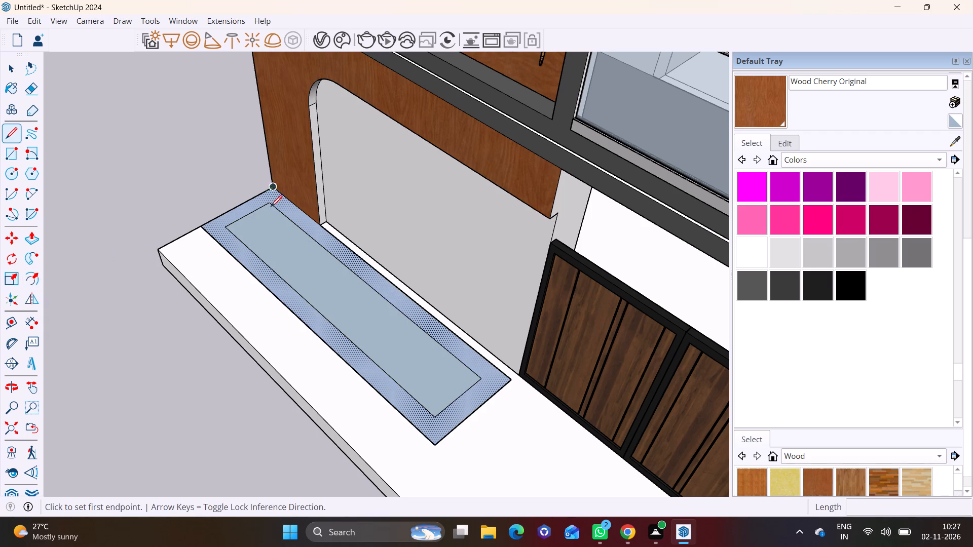
click(269, 206)
click(282, 196)
click(478, 380)
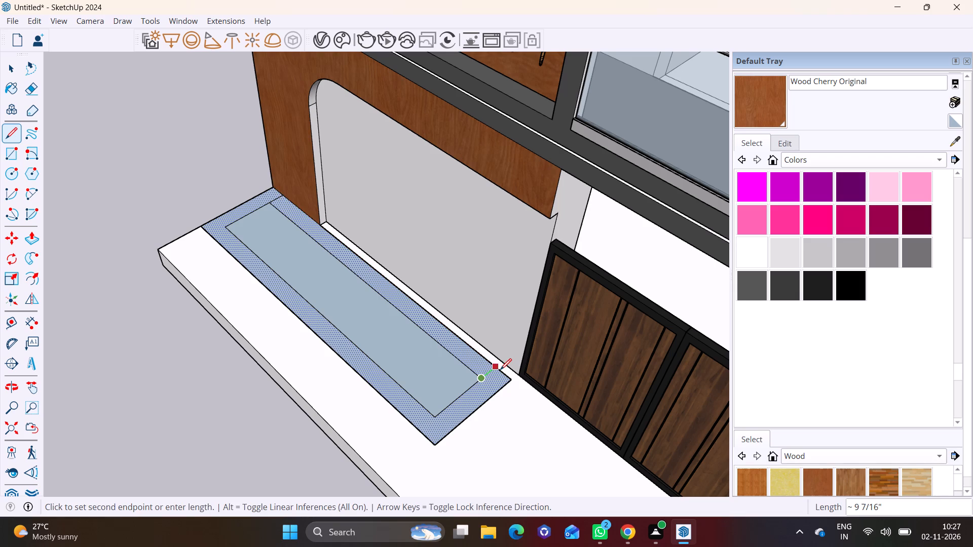
click(500, 370)
key(space)
Push/Pull the U-shaped border face up about 1' 7" to form a low planter wall on the platform.
click(345, 346)
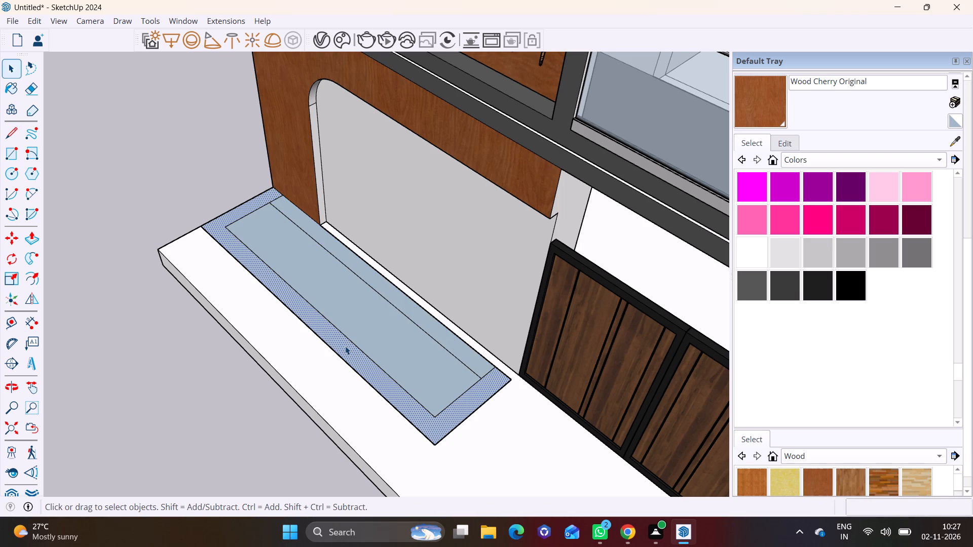
click(29, 237)
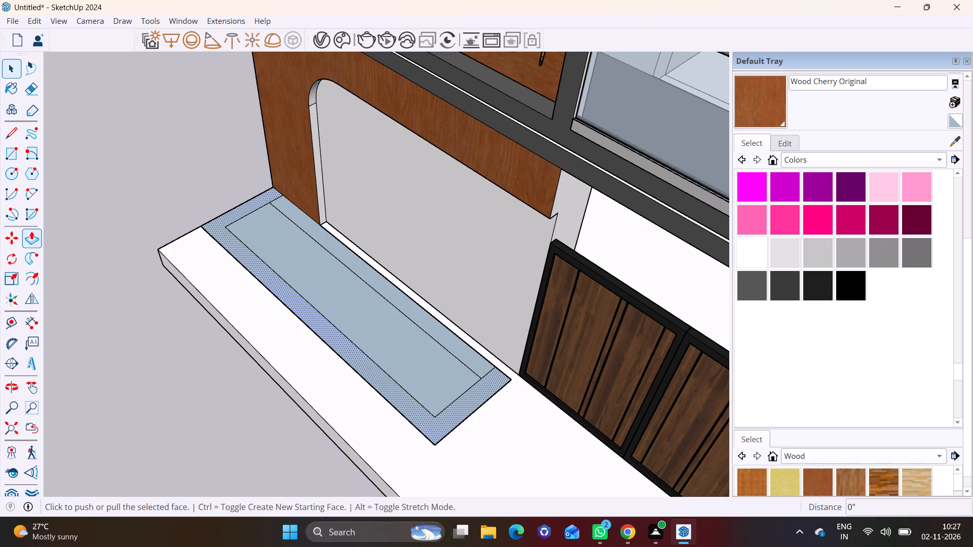
click(338, 325)
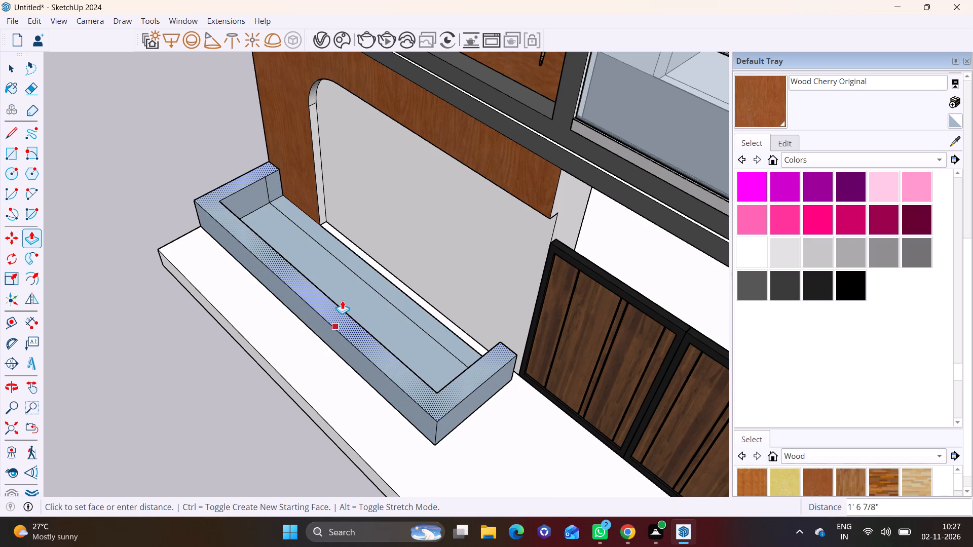
click(342, 300)
key(space)
click(210, 342)
Paint the white outer frame around the upper facade, including its inner side face, with dark gray Color M06.
middle_drag(279, 343, 512, 157)
scroll(279, 343, down, 1)
scroll(503, 250, down, 1)
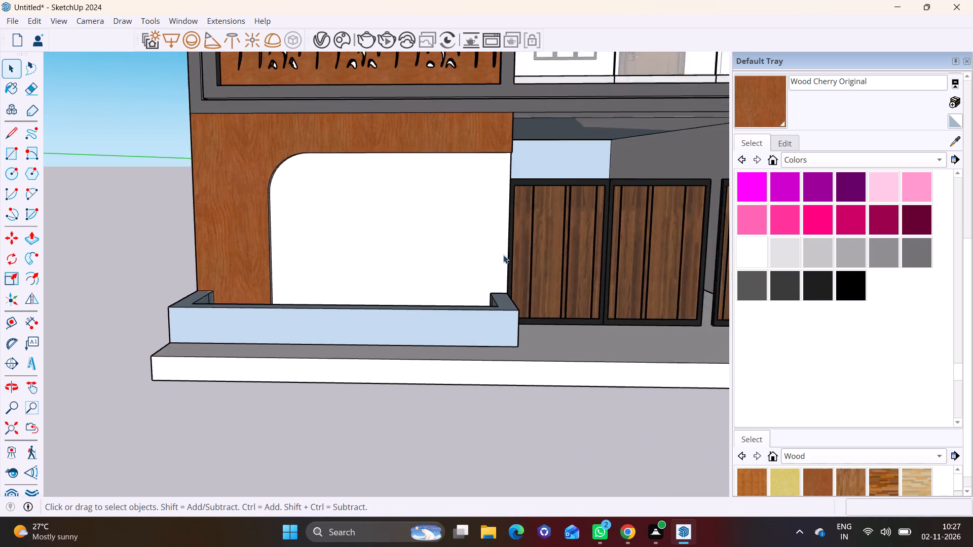
scroll(503, 255, down, 2)
shift+middle_drag(442, 305, 408, 366)
scroll(409, 367, down, 2)
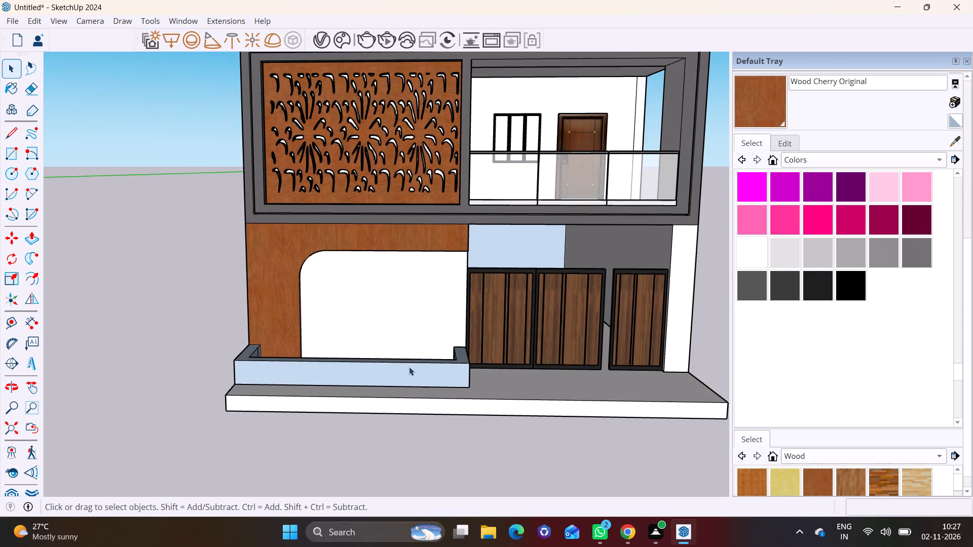
scroll(409, 367, down, 2)
shift+middle_drag(418, 364, 333, 375)
scroll(417, 336, down, 6)
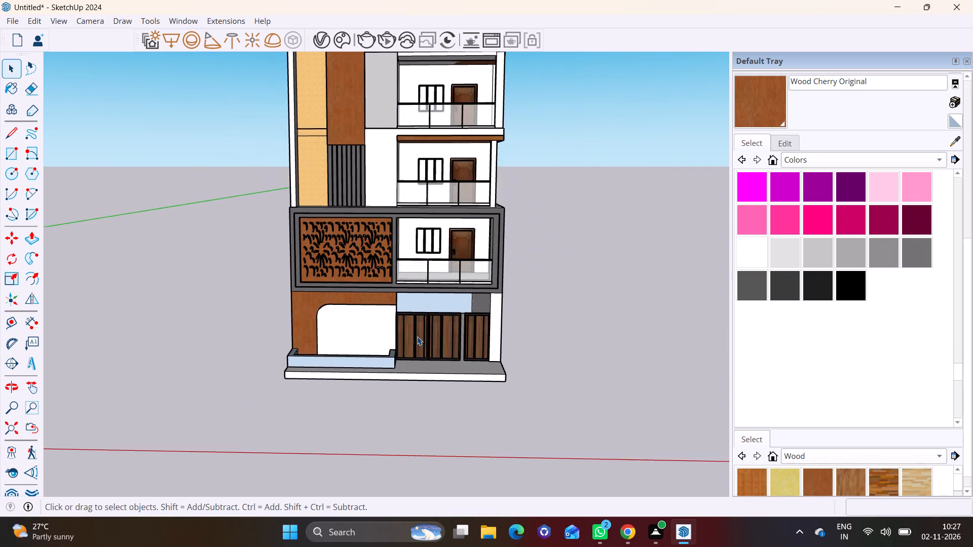
scroll(418, 336, down, 3)
shift+middle_drag(443, 280, 440, 383)
scroll(353, 188, up, 3)
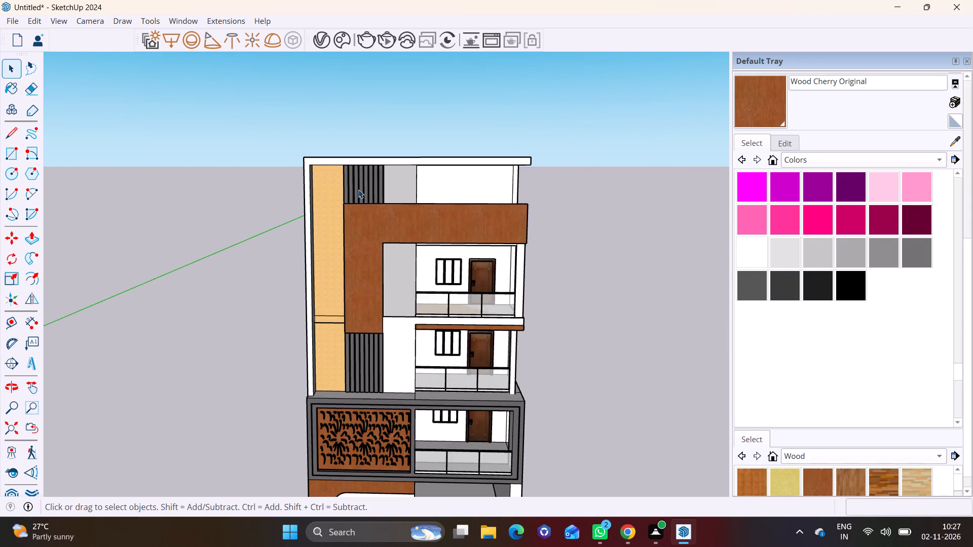
scroll(358, 189, up, 2)
middle_drag(359, 225, 189, 244)
scroll(302, 239, up, 1)
scroll(660, 233, up, 3)
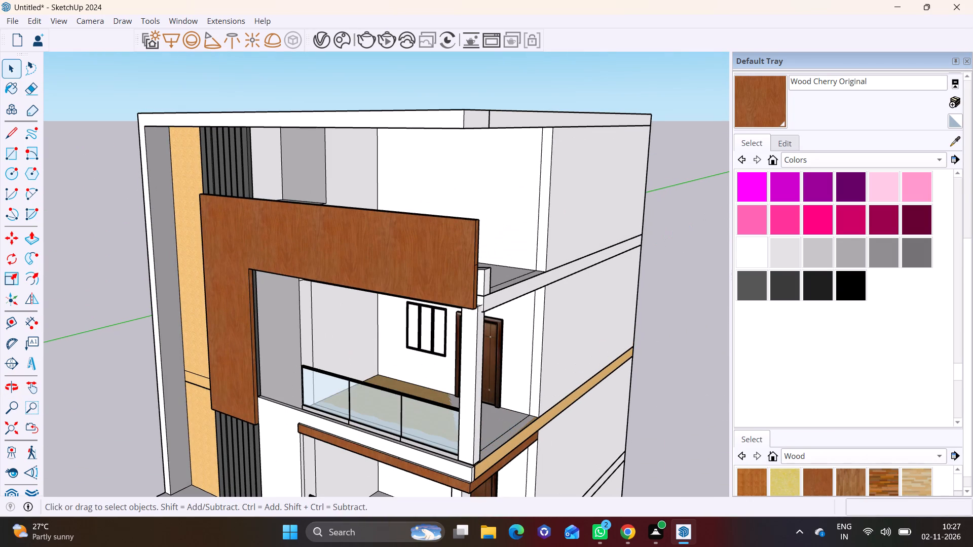
click(755, 282)
scroll(223, 258, up, 3)
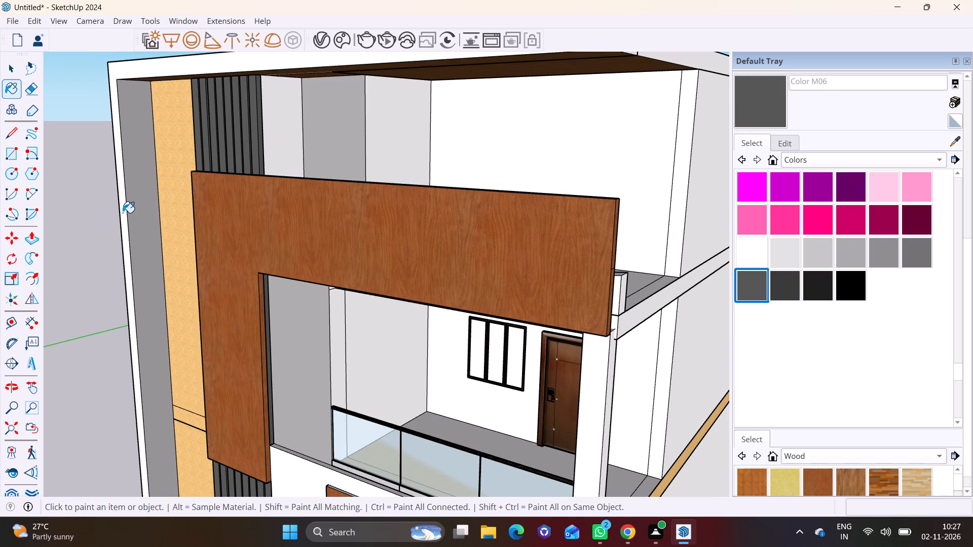
click(123, 213)
click(139, 205)
scroll(149, 239, down, 3)
middle_drag(323, 182, 380, 72)
scroll(381, 119, down, 3)
key(space)
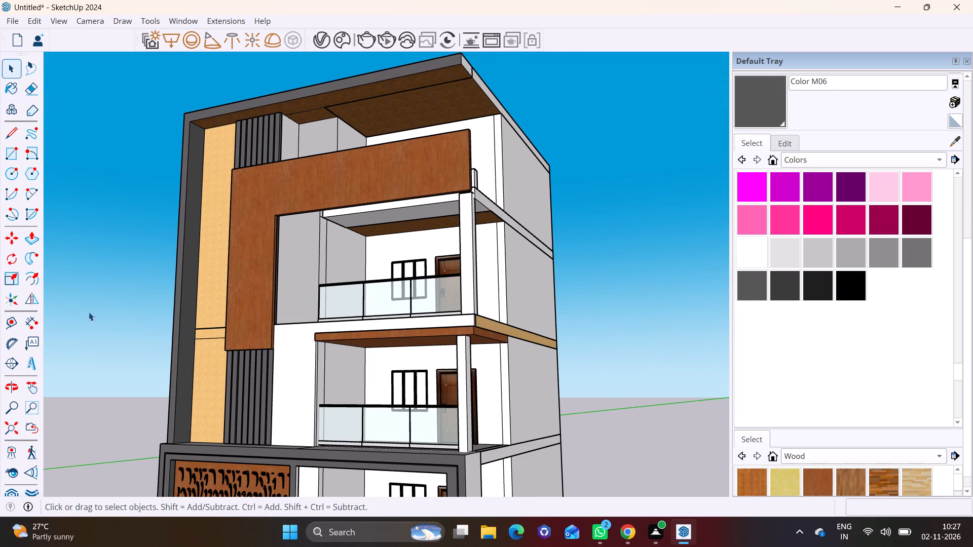
Repaint the tall light-wood wall strip beside the dark slats, above and below its horizontal band, with Wood Lumber ButtJoined.
scroll(141, 293, down, 3)
shift+middle_drag(362, 262, 378, 253)
shift+middle_drag(365, 323, 423, 257)
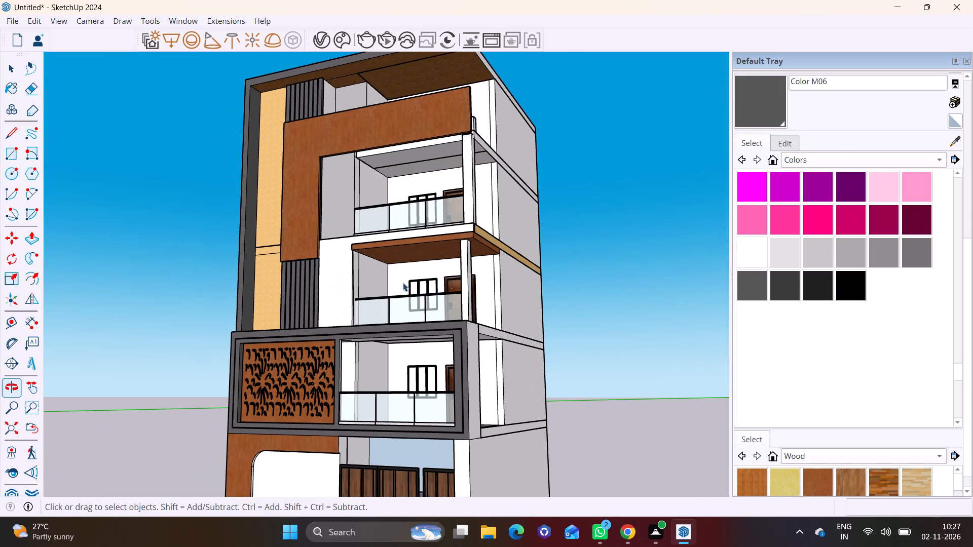
scroll(794, 481, down, 2)
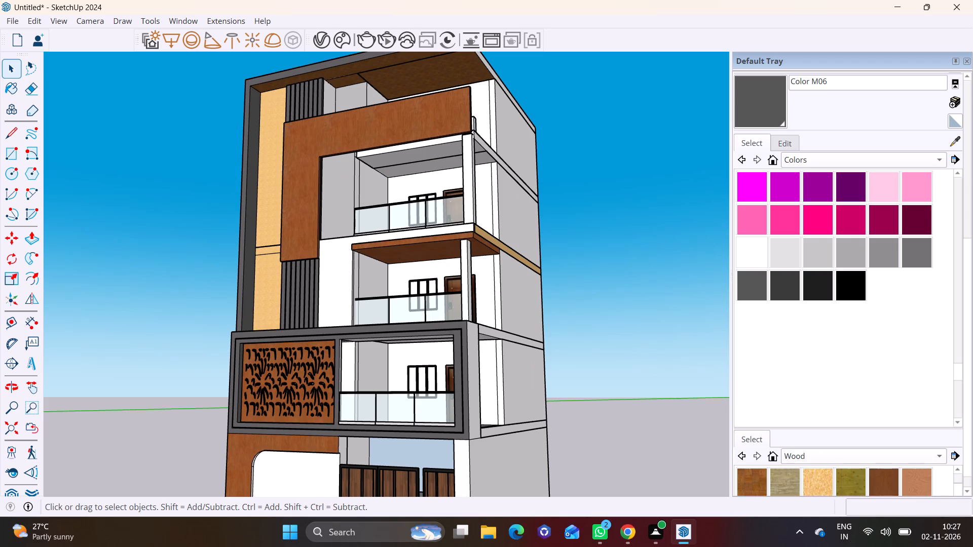
click(779, 477)
click(260, 277)
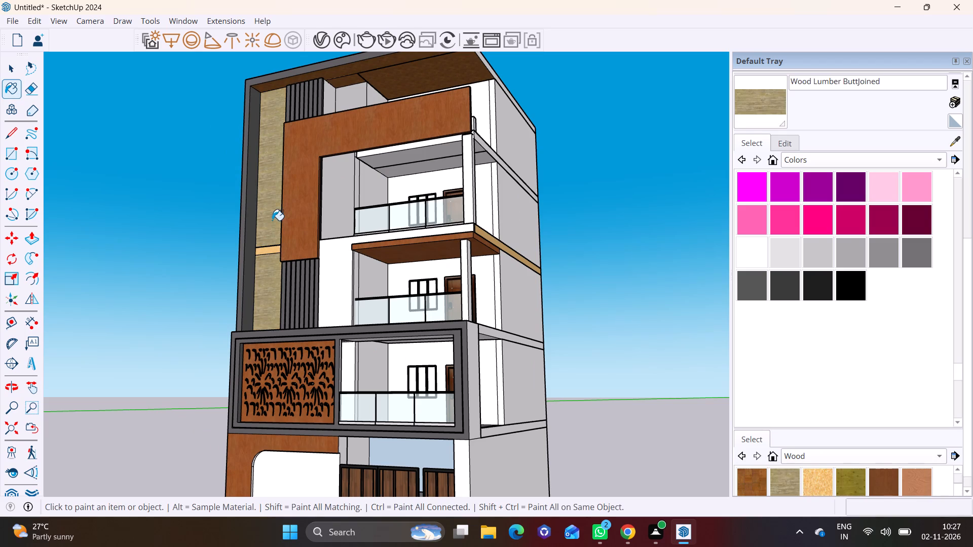
key(space)
click(179, 253)
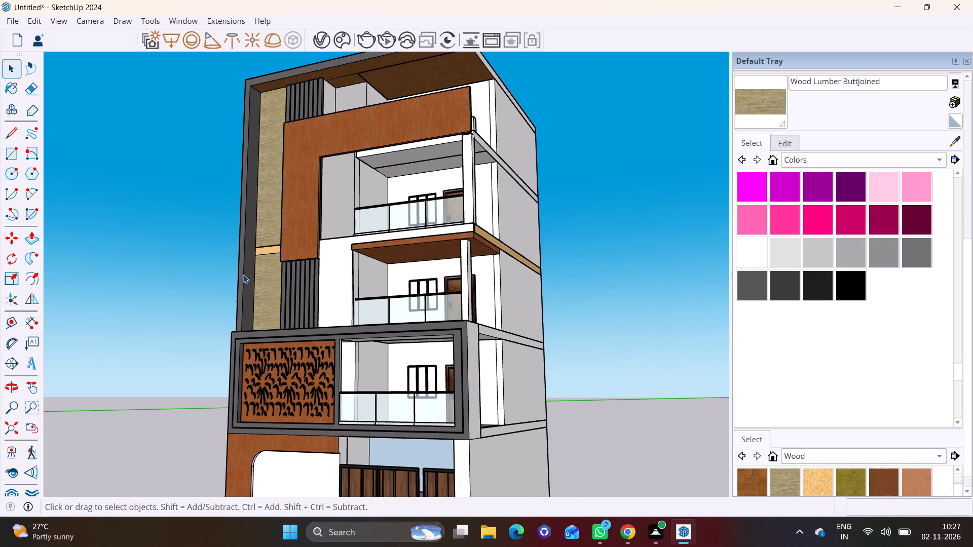
Paint the narrow horizontal band crossing the tall wood strip with Wood Lumber ButtJoined.
scroll(259, 261, up, 3)
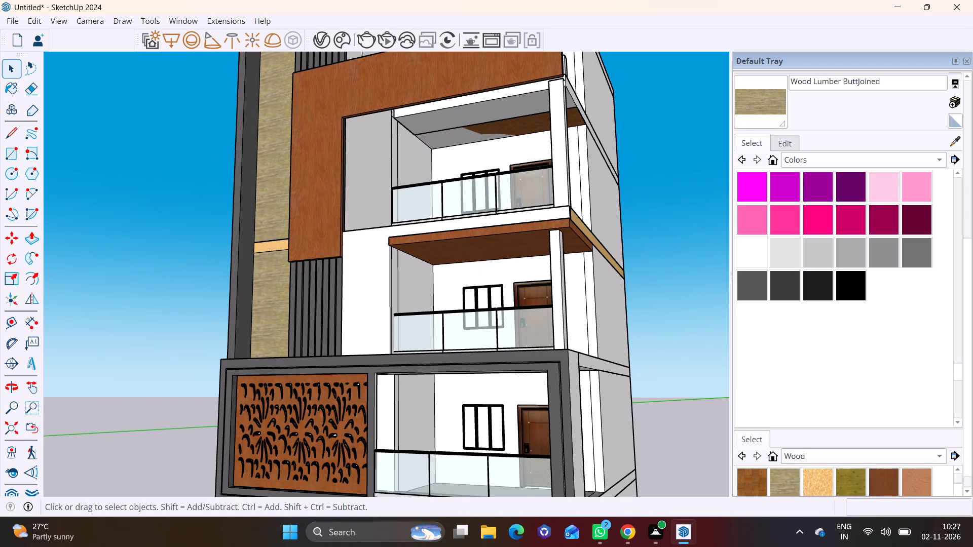
click(783, 485)
scroll(355, 289, up, 4)
click(237, 229)
key(space)
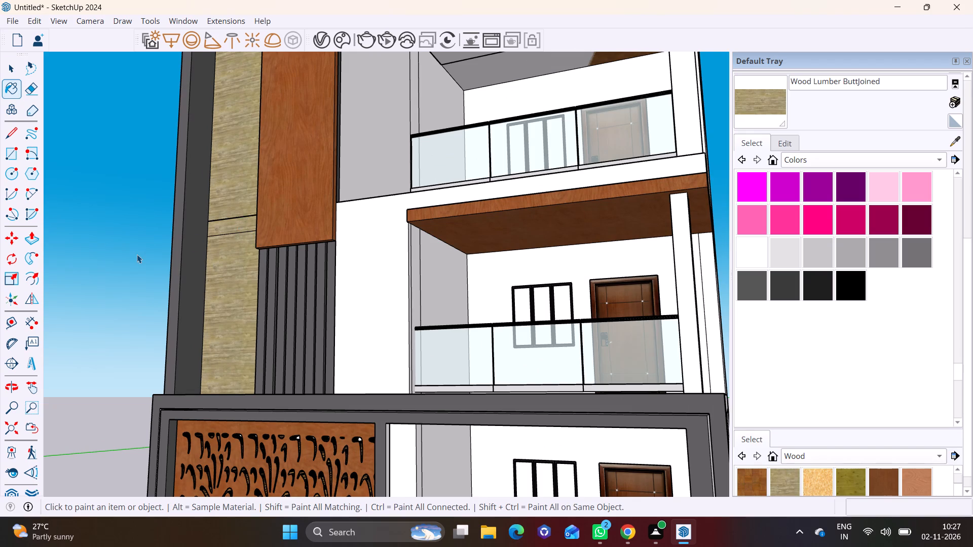
click(137, 254)
Paint the light-wood floor slab edge along the building's side with Wood Lumber ButtJoined.
scroll(136, 255, down, 12)
scroll(356, 230, up, 2)
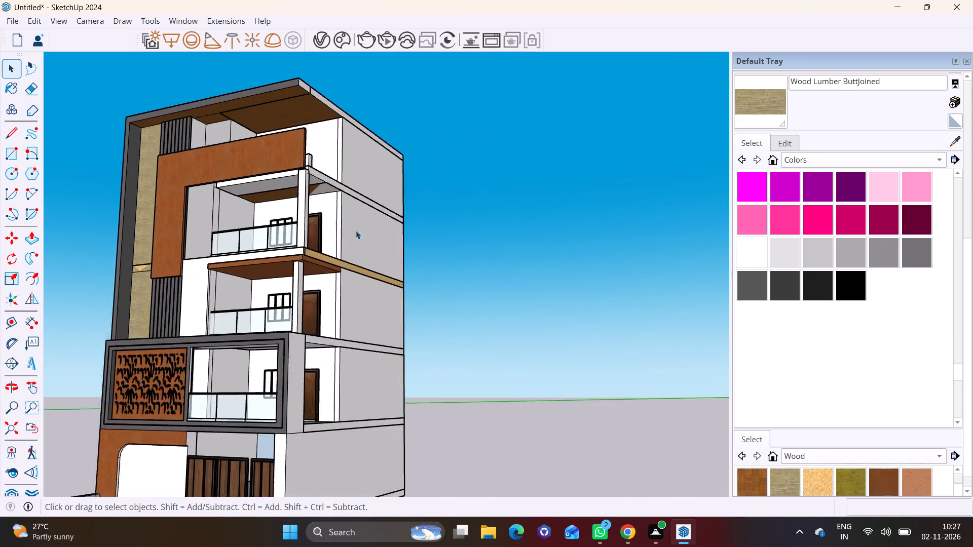
scroll(356, 230, up, 3)
middle_drag(349, 284, 191, 336)
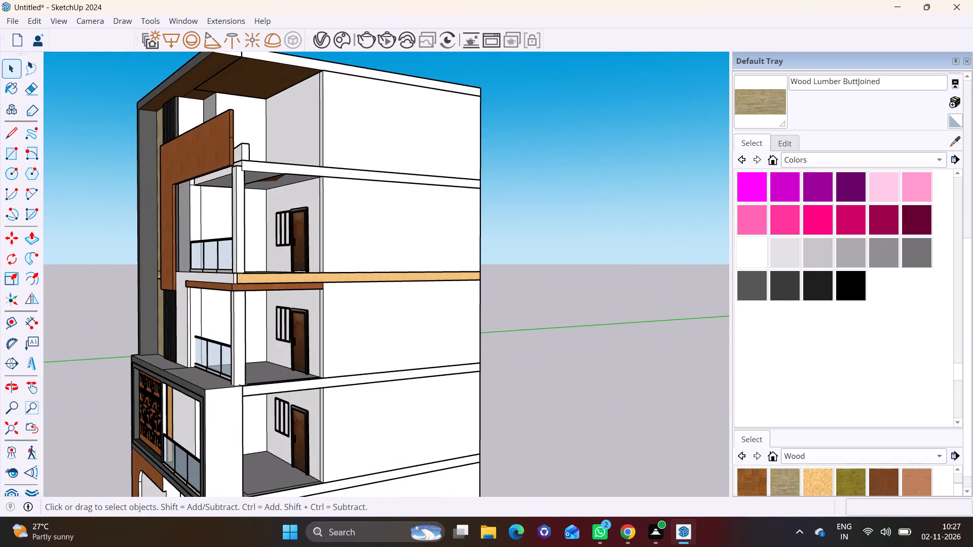
click(787, 482)
scroll(392, 285, up, 3)
click(362, 278)
middle_drag(439, 278, 250, 310)
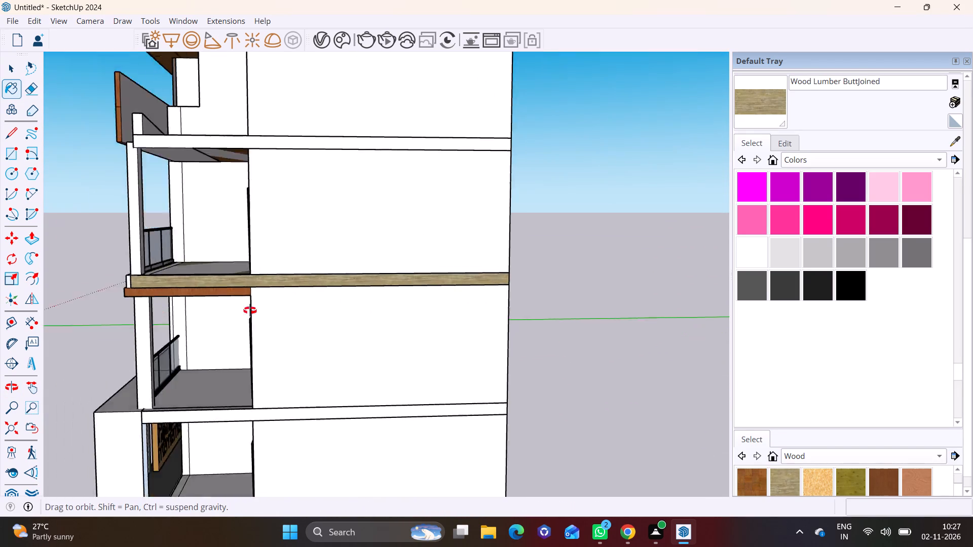
middle_drag(250, 310, 110, 312)
scroll(461, 292, down, 7)
key(space)
click(535, 343)
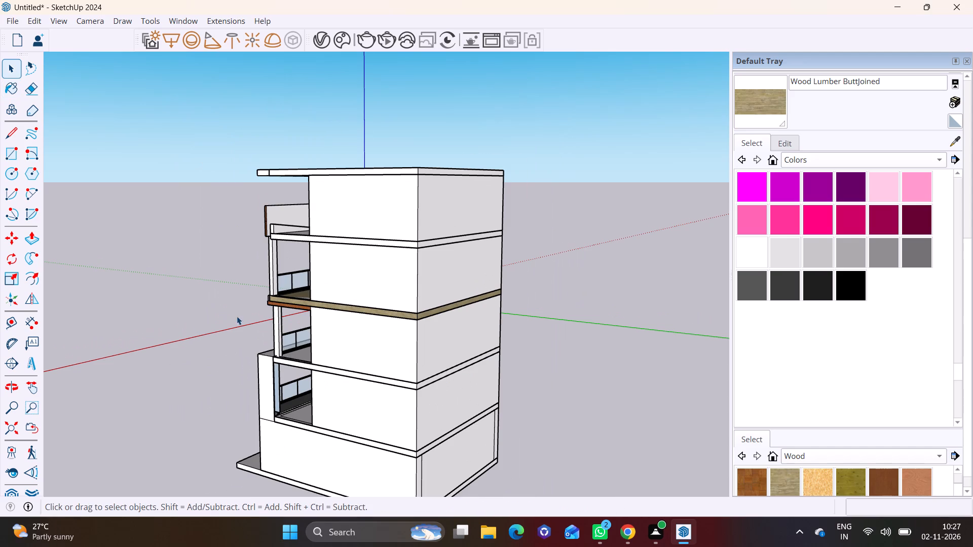
Examine the building's facade finishes and overall massing from the rear side round to the front.
scroll(263, 312, up, 8)
middle_drag(224, 346, 669, 345)
middle_drag(486, 394, 557, 403)
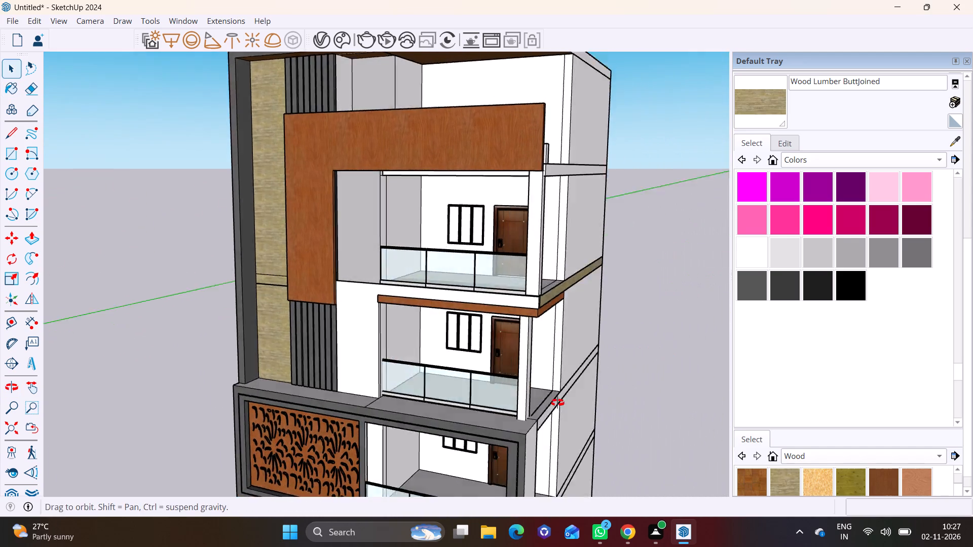
middle_drag(557, 403, 657, 382)
scroll(304, 365, down, 6)
middle_drag(315, 389, 246, 381)
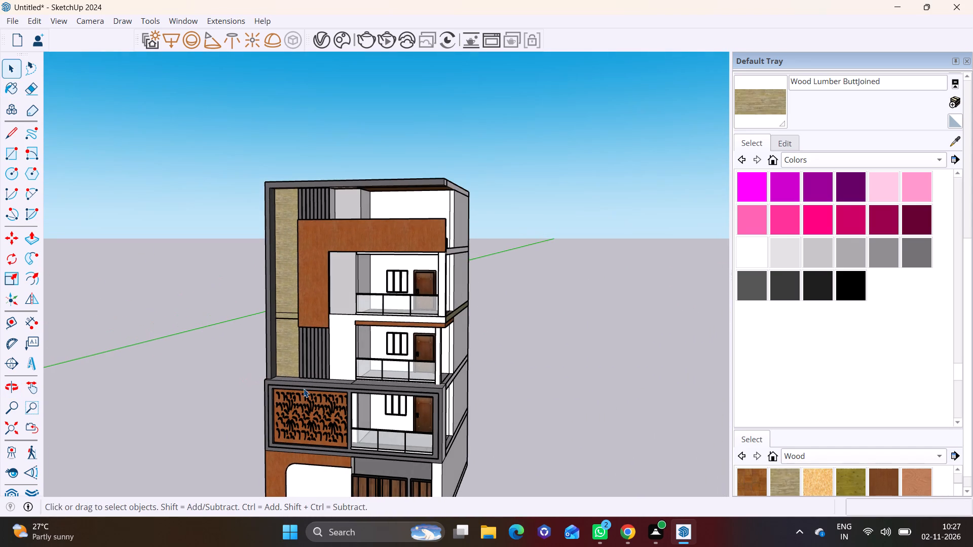
scroll(330, 401, up, 1)
scroll(390, 397, down, 5)
shift+middle_drag(399, 399, 419, 336)
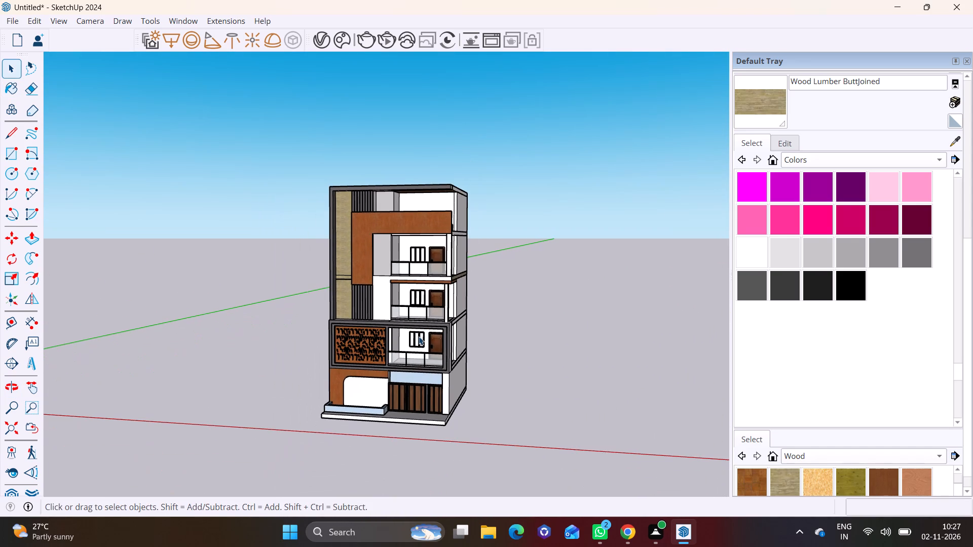
Pull the base slab's side face outward beside the gate pillar to widen the slab past the building's side wall.
middle_drag(436, 301, 489, 224)
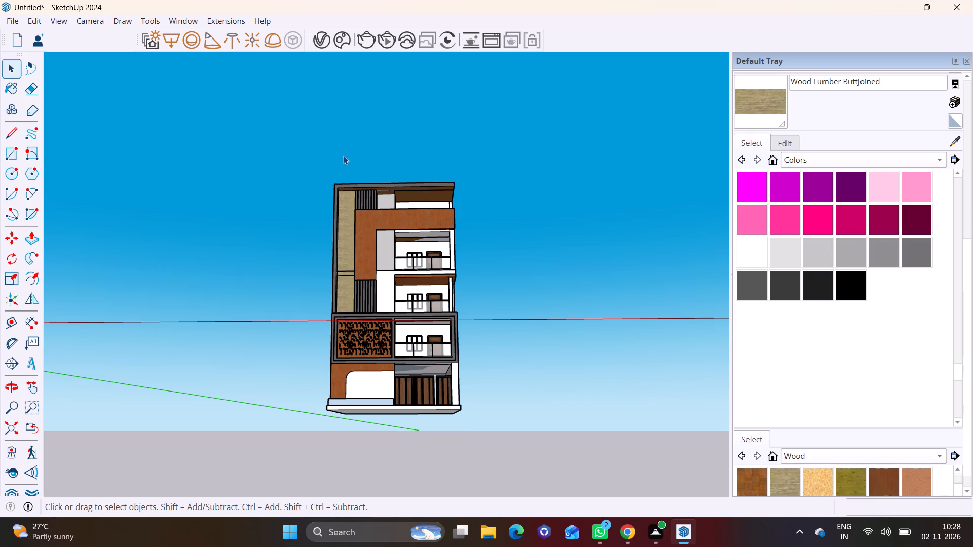
scroll(419, 183, up, 3)
shift+middle_drag(426, 220, 448, 170)
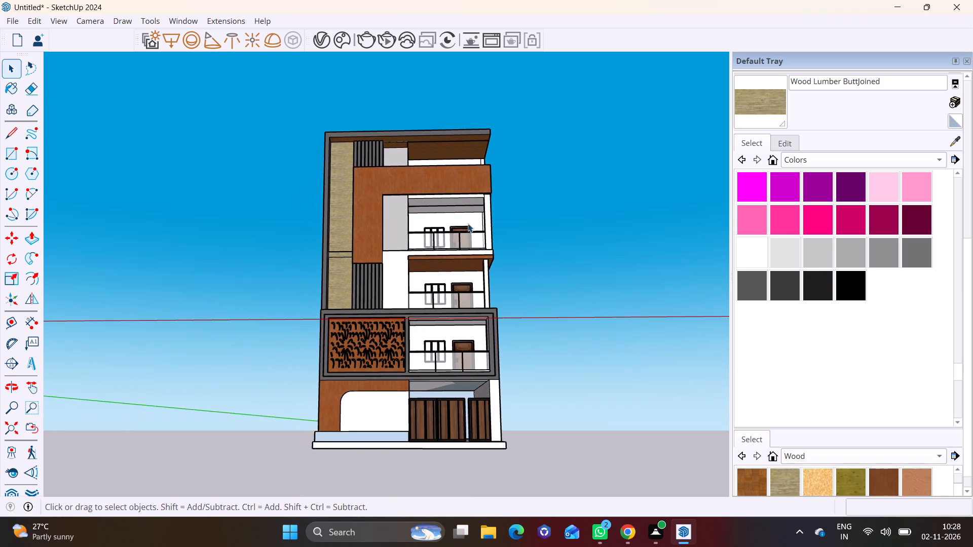
scroll(468, 223, up, 1)
middle_drag(468, 223, 433, 266)
shift+middle_drag(543, 356, 451, 202)
middle_drag(426, 305, 419, 338)
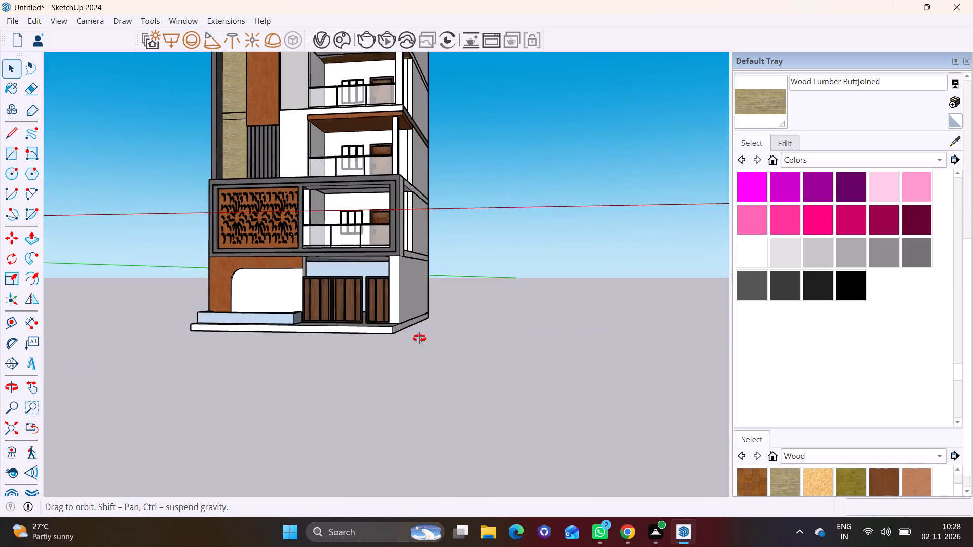
middle_drag(419, 338, 419, 363)
scroll(402, 295, up, 8)
middle_drag(353, 330, 247, 272)
scroll(364, 314, up, 4)
key(space)
triple_click(349, 314)
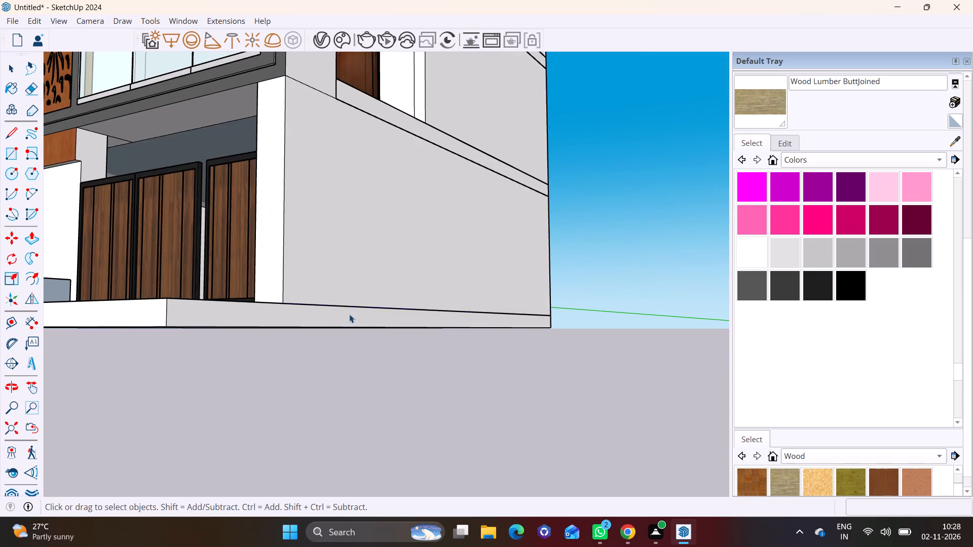
click(326, 319)
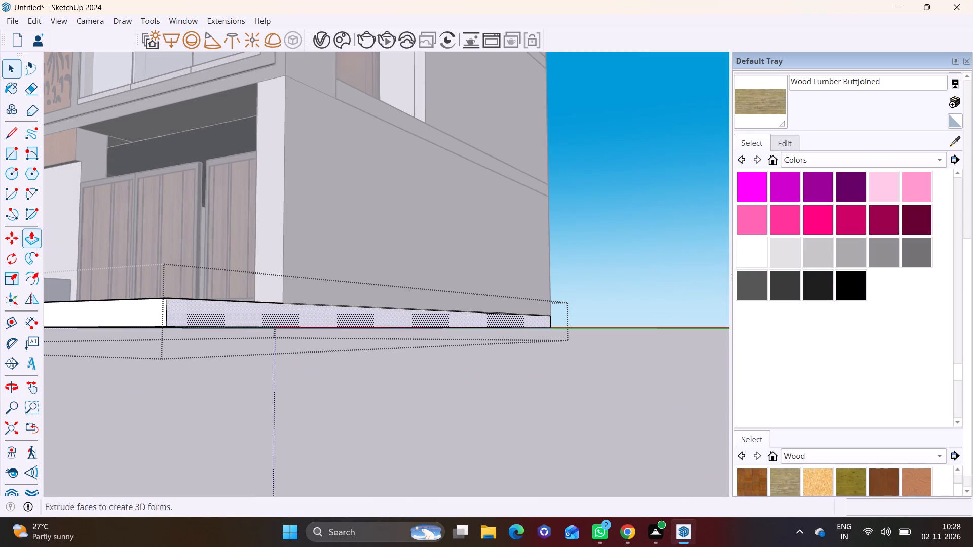
click(39, 237)
click(270, 305)
click(390, 326)
middle_drag(392, 299, 537, 385)
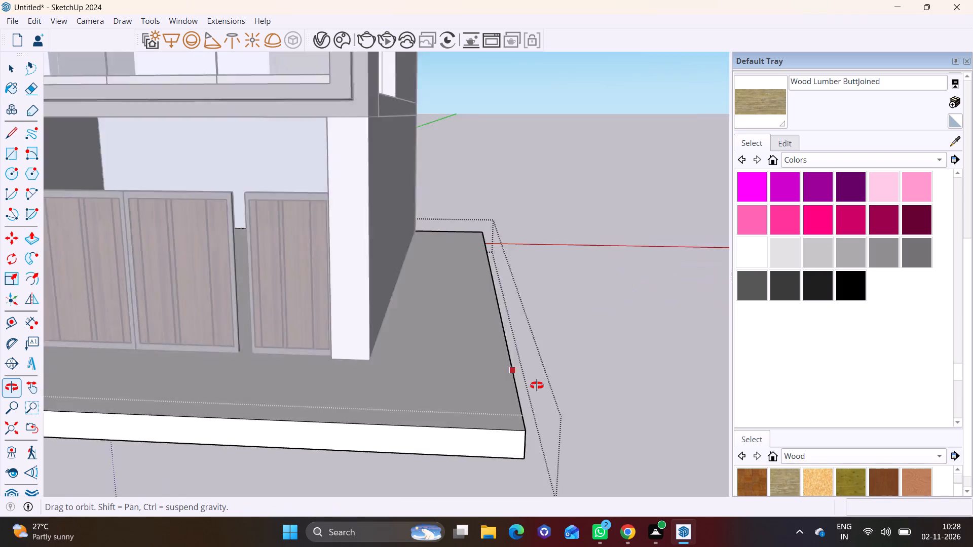
middle_drag(537, 385, 533, 366)
key(space)
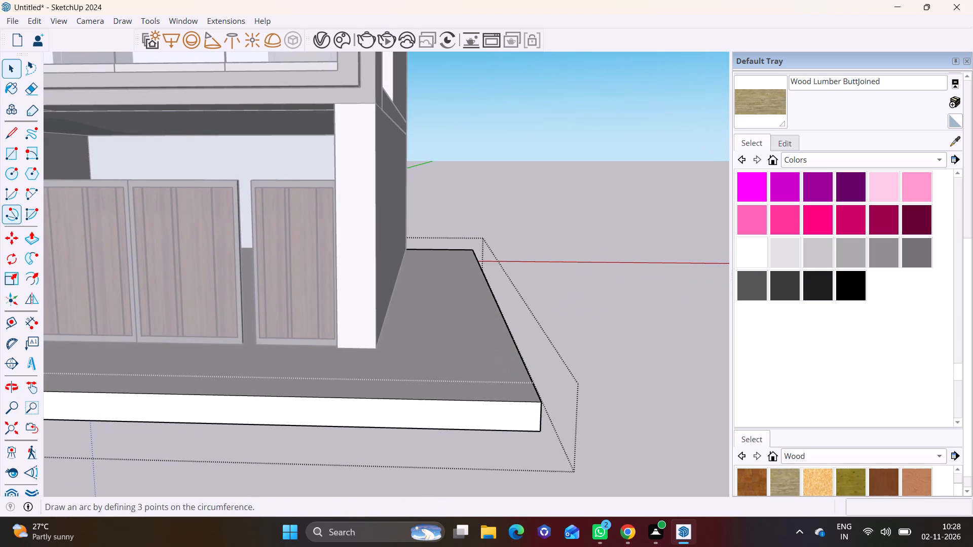
click(602, 288)
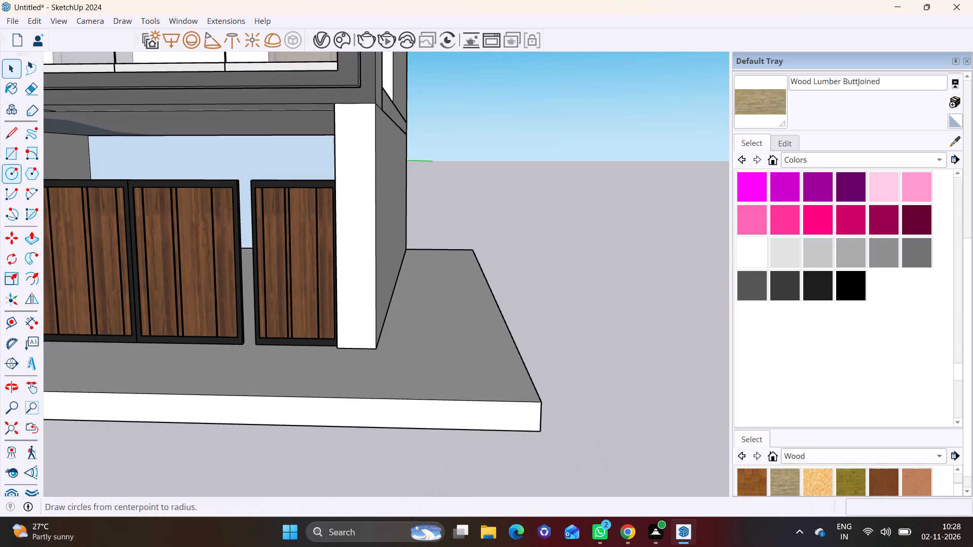
Draw a rectangle about 3' 6 3/8" by 2' 5 7/16" on the slab from the gate pillar's outer front corner.
click(8, 154)
shift+middle_drag(249, 285, 240, 410)
shift+middle_drag(413, 447, 404, 303)
middle_drag(380, 355, 378, 393)
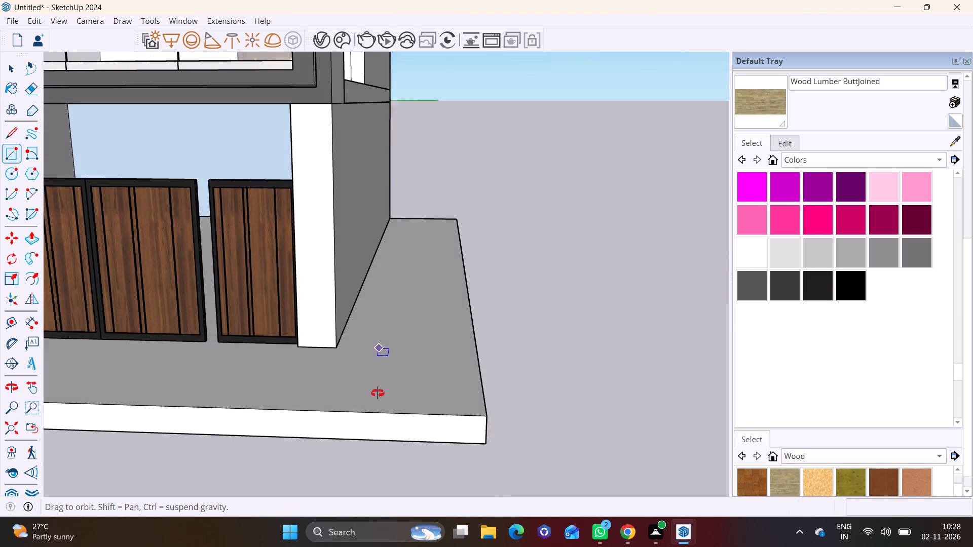
middle_drag(378, 393, 386, 425)
scroll(349, 350, up, 3)
click(335, 360)
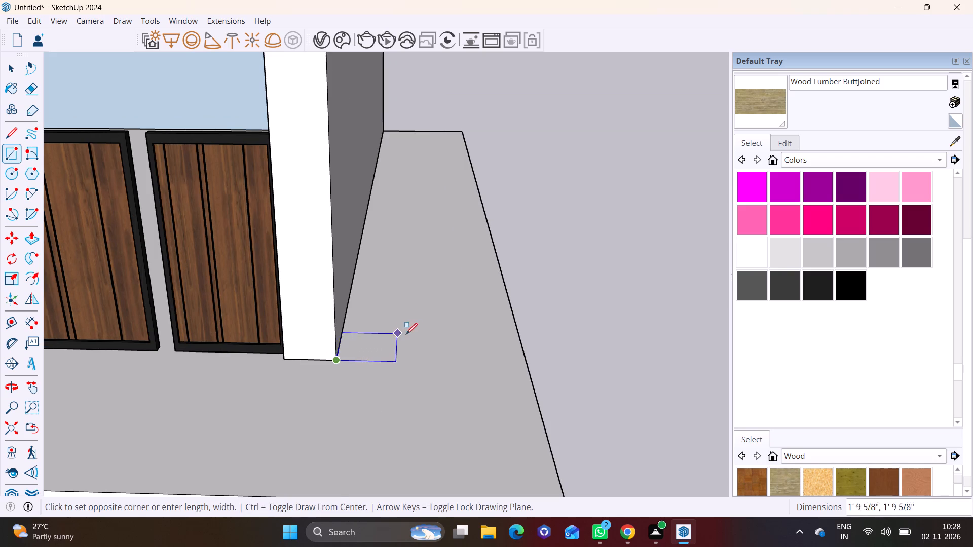
click(447, 326)
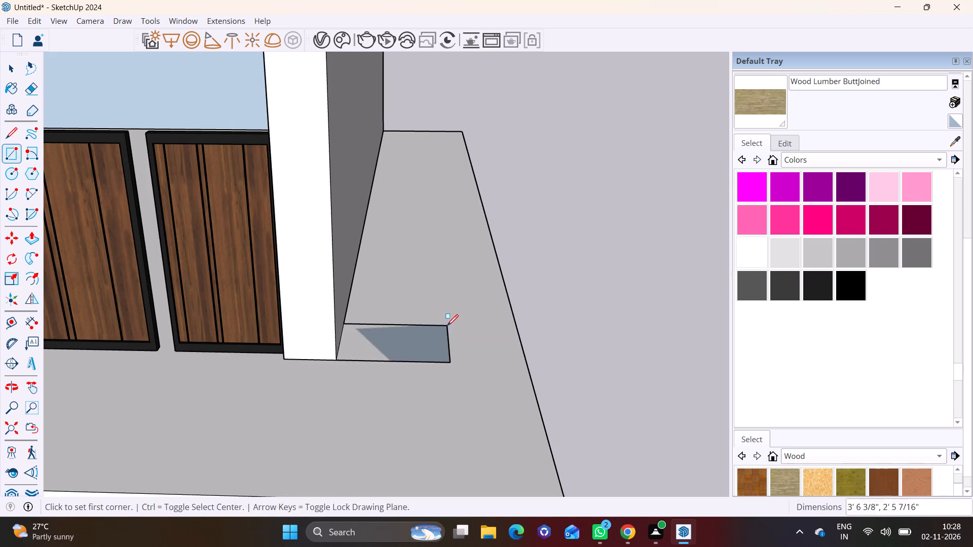
Extrude the rectangle beside the gate pillar up about 7' 5 1/4", then lower its top by about 10 9/16".
key(space)
click(405, 339)
click(36, 243)
click(402, 344)
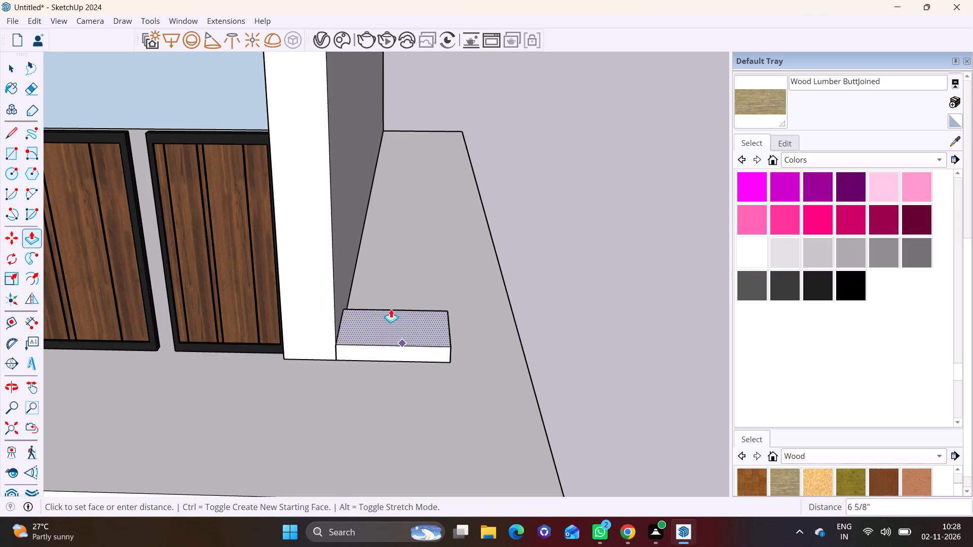
click(361, 113)
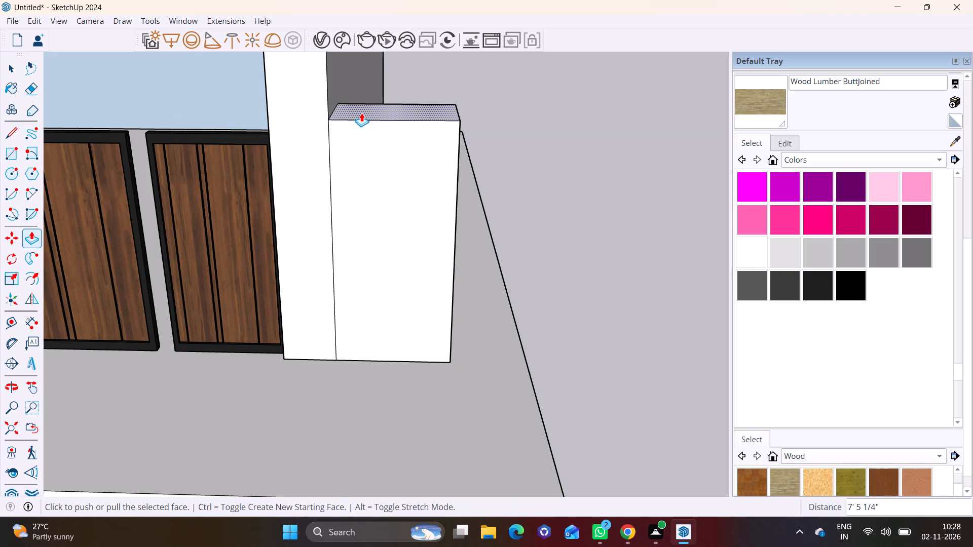
click(361, 115)
click(371, 147)
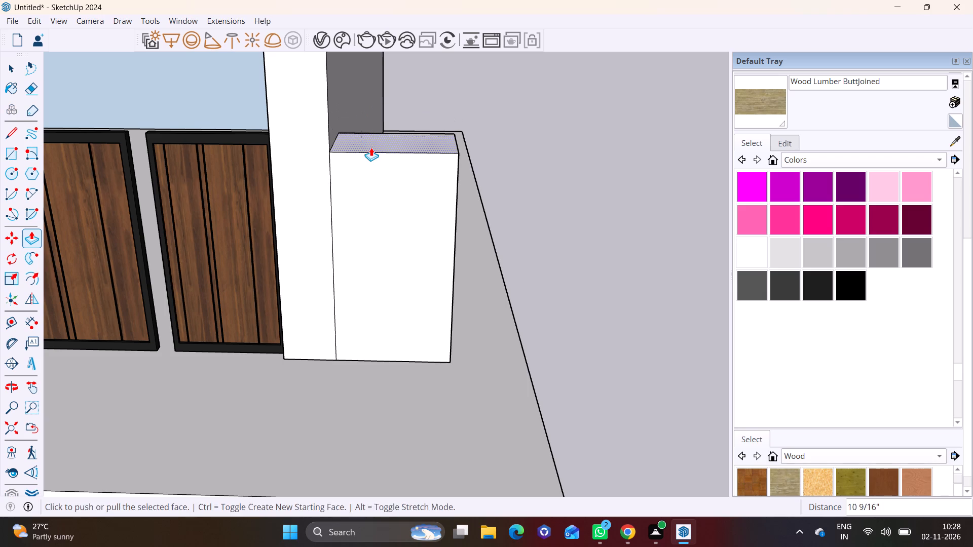
key(space)
click(643, 257)
Draw a horizontal line about 2' 5 7/16" long across the new block's outer side face near mid-height.
scroll(527, 283, down, 3)
middle_drag(519, 321, 509, 202)
scroll(474, 248, down, 2)
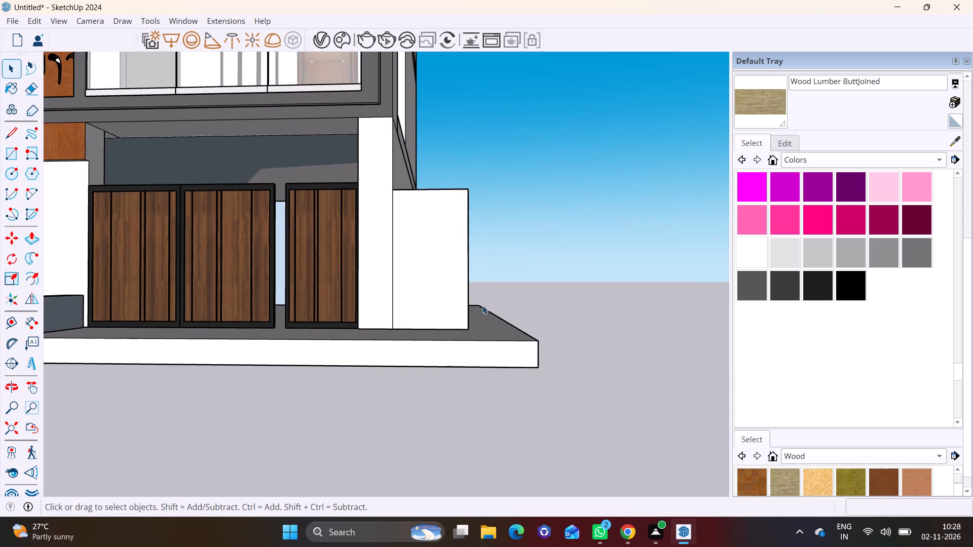
shift+middle_drag(483, 308, 503, 285)
middle_drag(492, 312, 322, 381)
scroll(400, 249, up, 1)
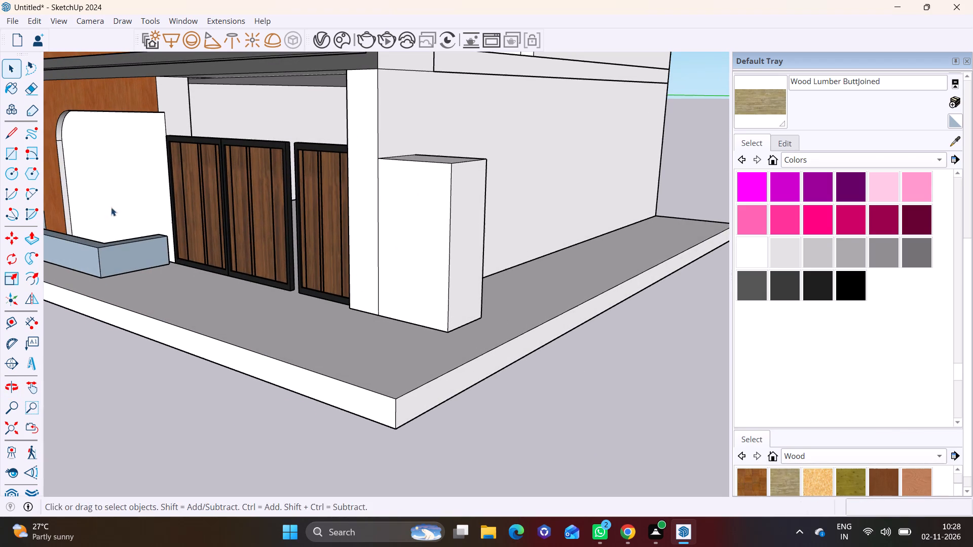
click(21, 130)
shift+middle_drag(372, 217, 185, 256)
scroll(259, 288, up, 3)
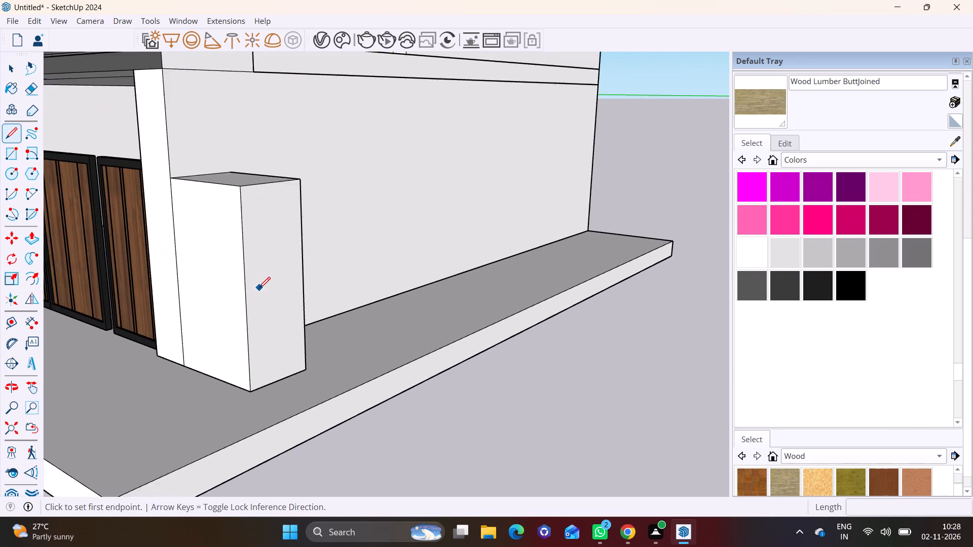
click(245, 282)
click(306, 270)
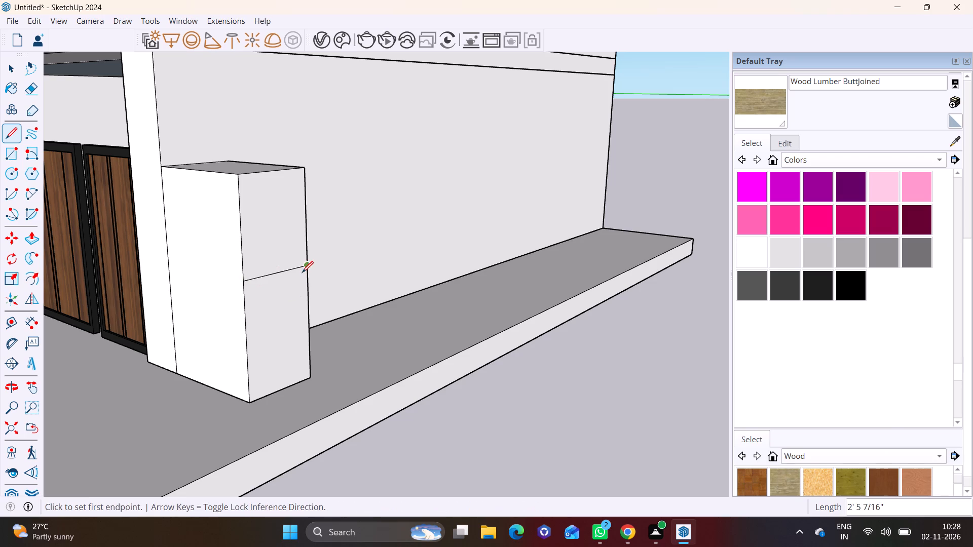
Pull the lower half of the block's outer side face out about 2' 4 1/4" to form a lower wall step.
key(space)
click(294, 291)
click(37, 236)
click(270, 293)
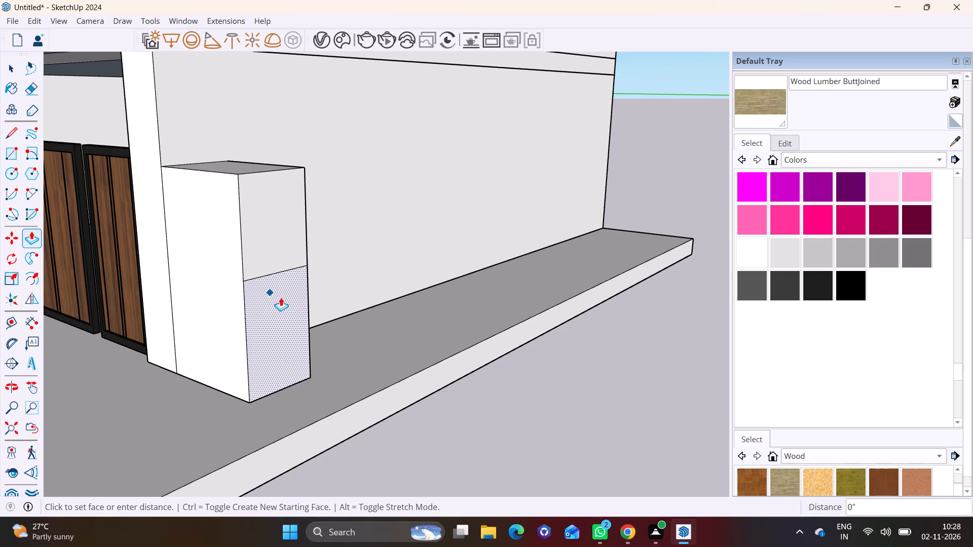
click(628, 267)
key(space)
click(578, 419)
Draw a vertical line on the stepped wall's front face from the inner step corner down to the slab.
scroll(363, 403, down, 7)
middle_drag(341, 388, 406, 348)
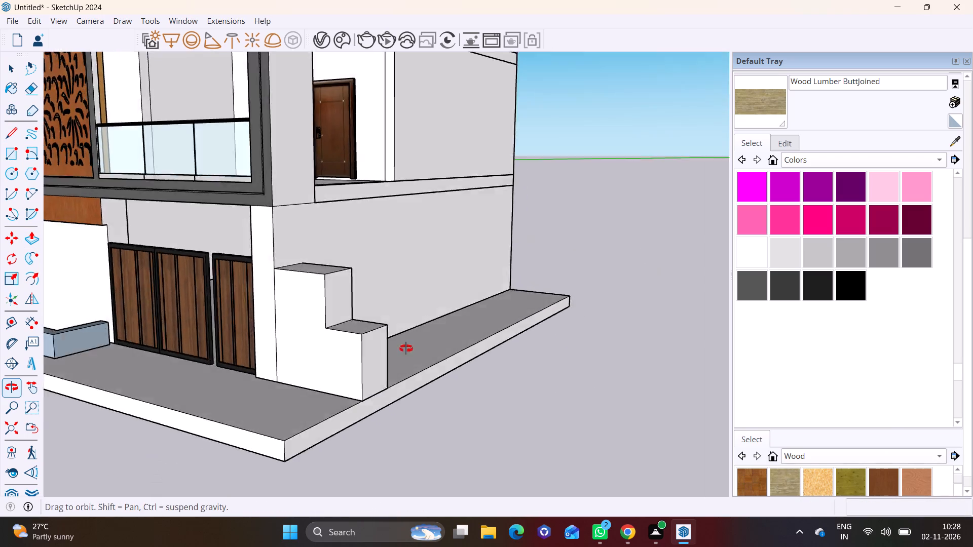
middle_drag(406, 348, 535, 267)
scroll(442, 291, down, 4)
shift+middle_drag(425, 298, 647, 375)
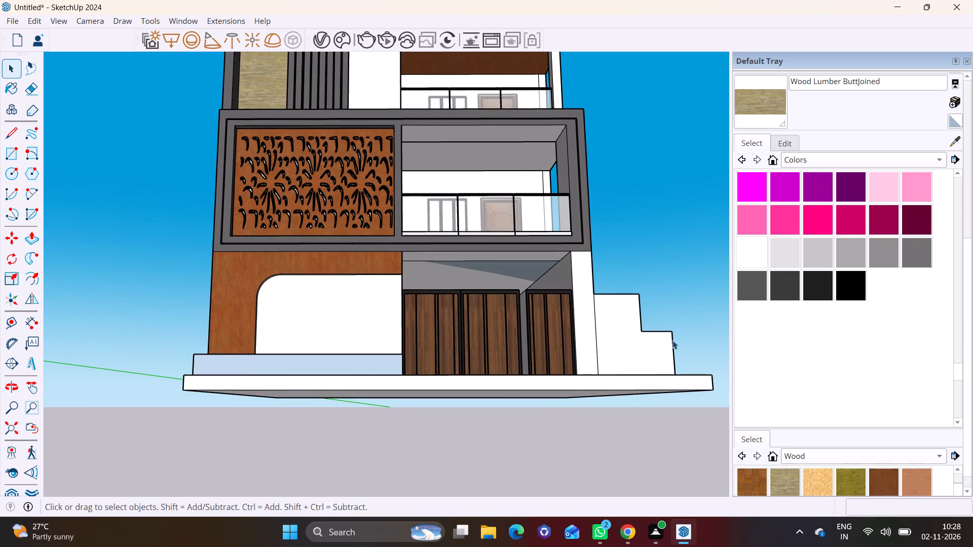
middle_drag(664, 350, 655, 393)
click(3, 128)
scroll(669, 380, up, 3)
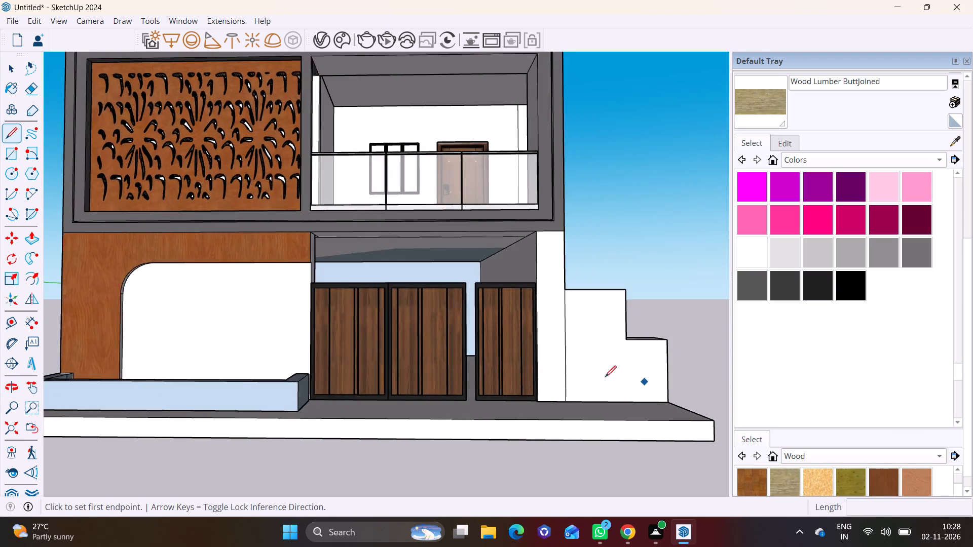
scroll(605, 377, up, 4)
click(641, 325)
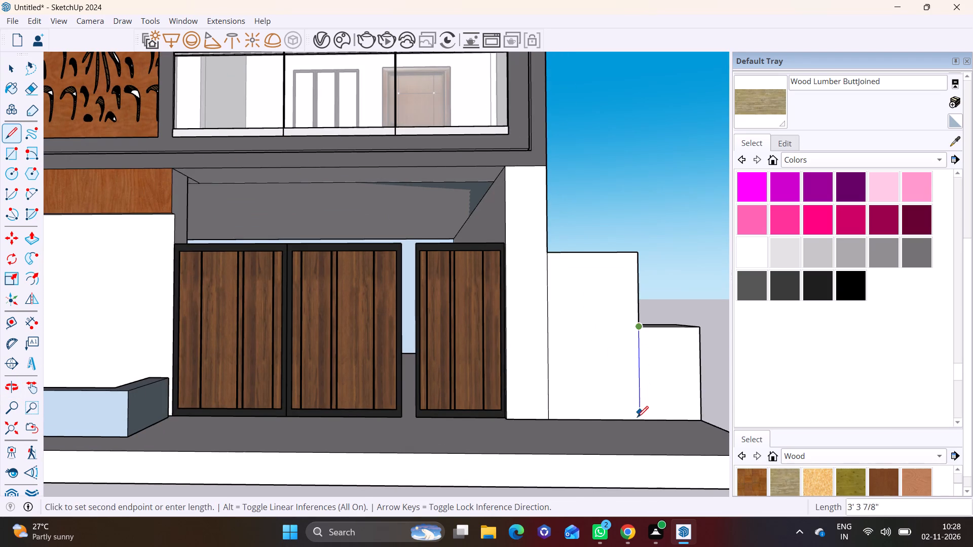
click(637, 418)
key(space)
click(683, 304)
Open the 3D Warehouse model library.
scroll(478, 338, down, 3)
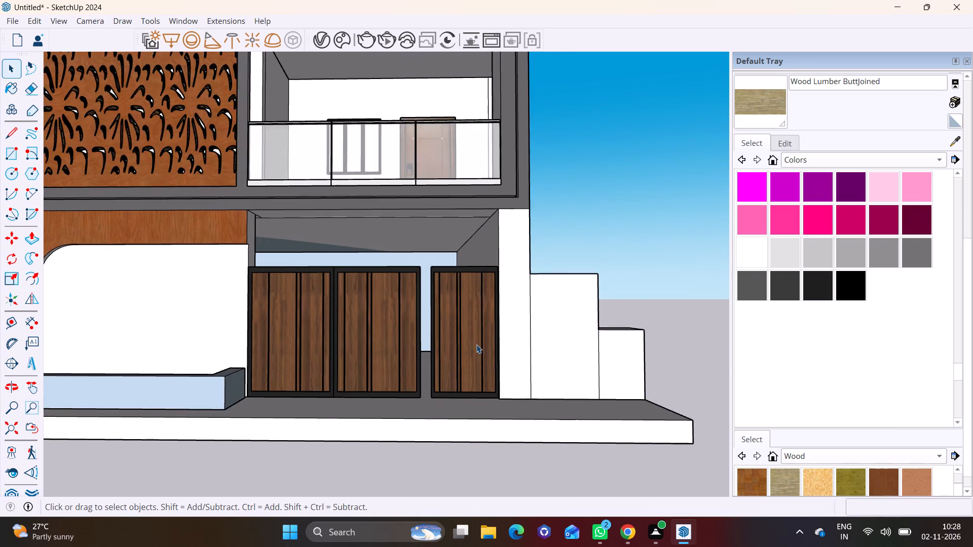
scroll(476, 344, down, 3)
shift+middle_drag(475, 347, 528, 374)
middle_drag(372, 312, 371, 349)
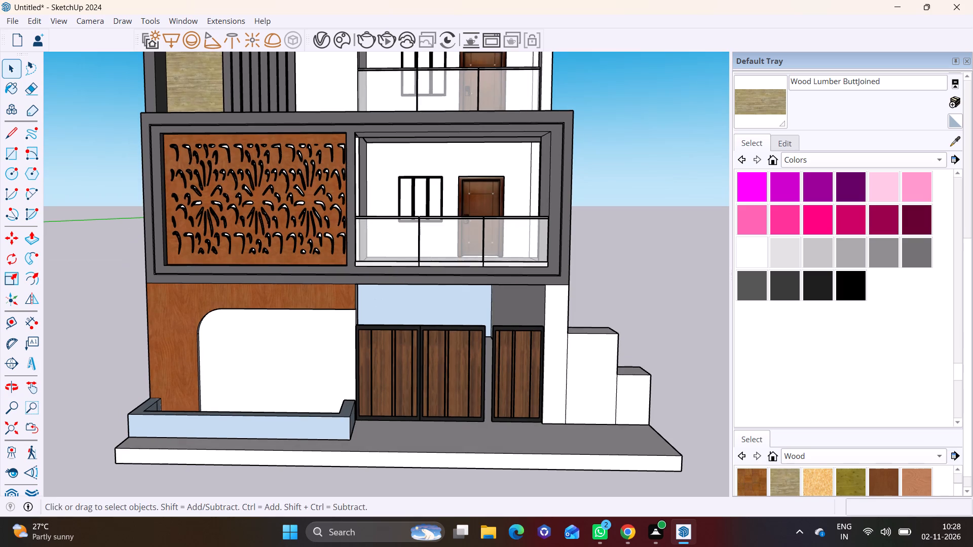
click(193, 24)
click(220, 123)
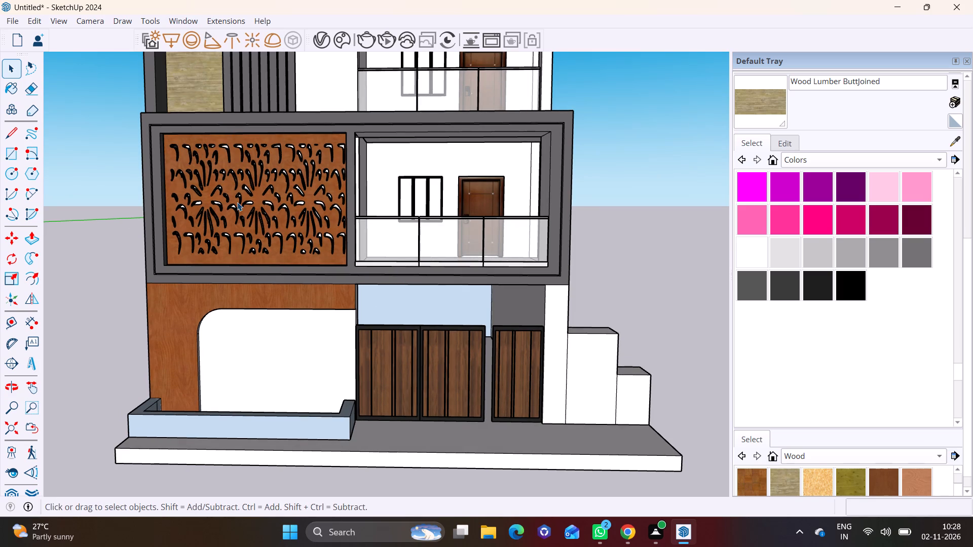
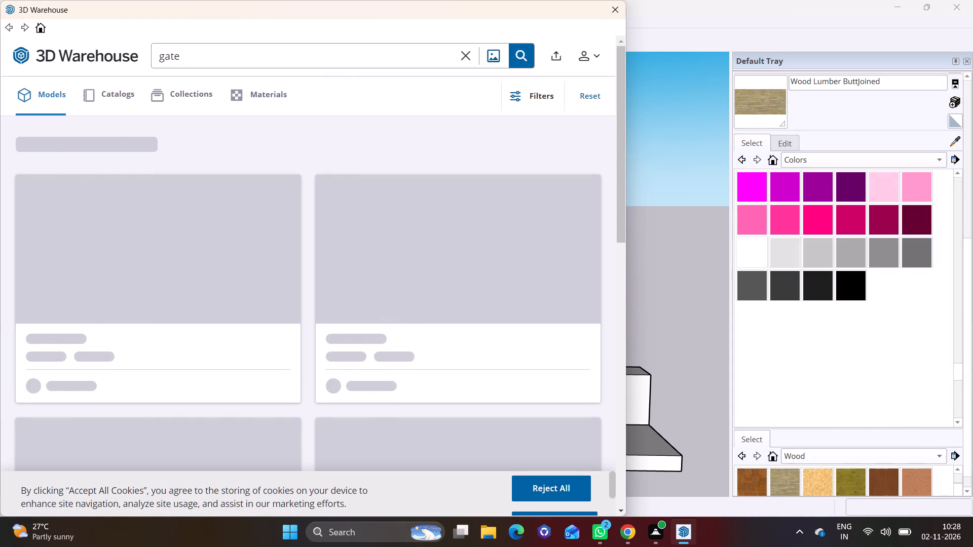
Search the 3D Warehouse models for "plants".
click(466, 58)
click(294, 57)
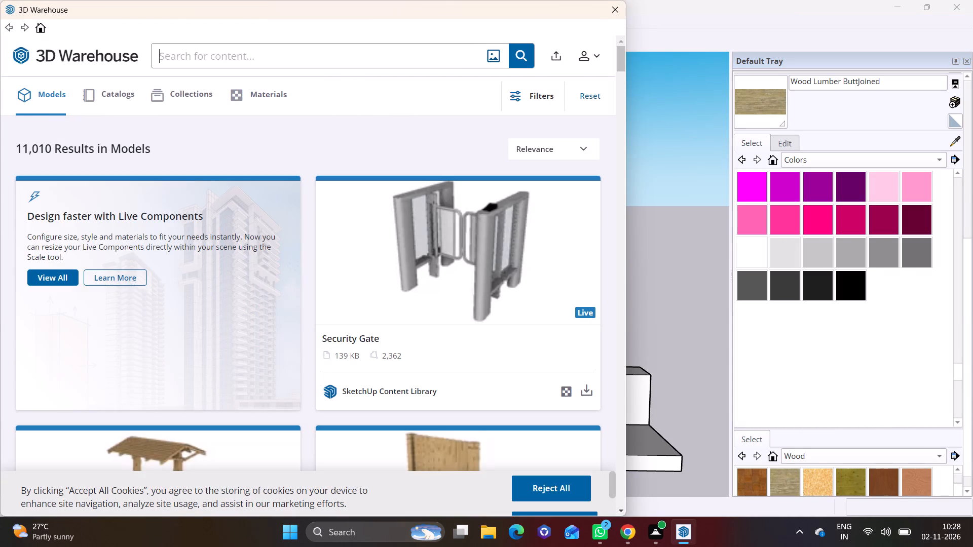
text(plants)
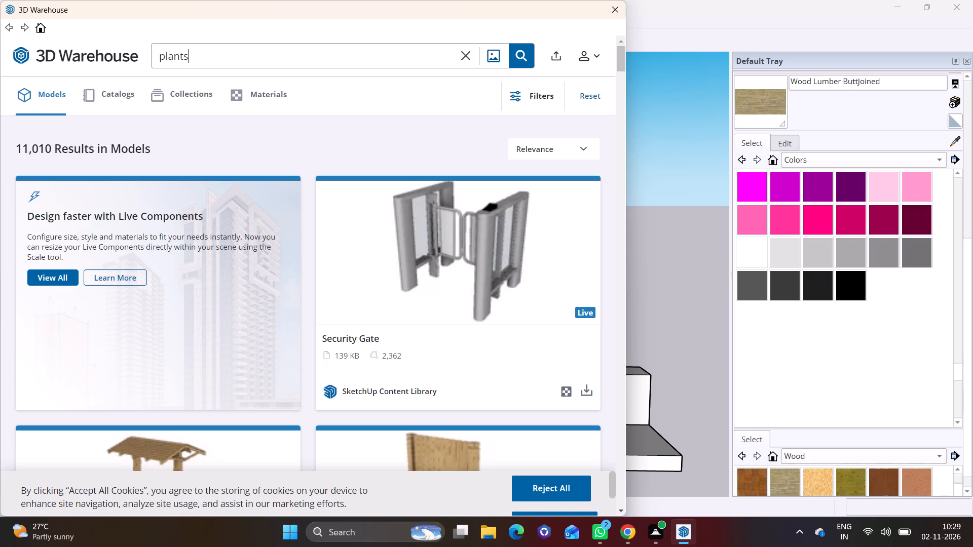
key(Return)
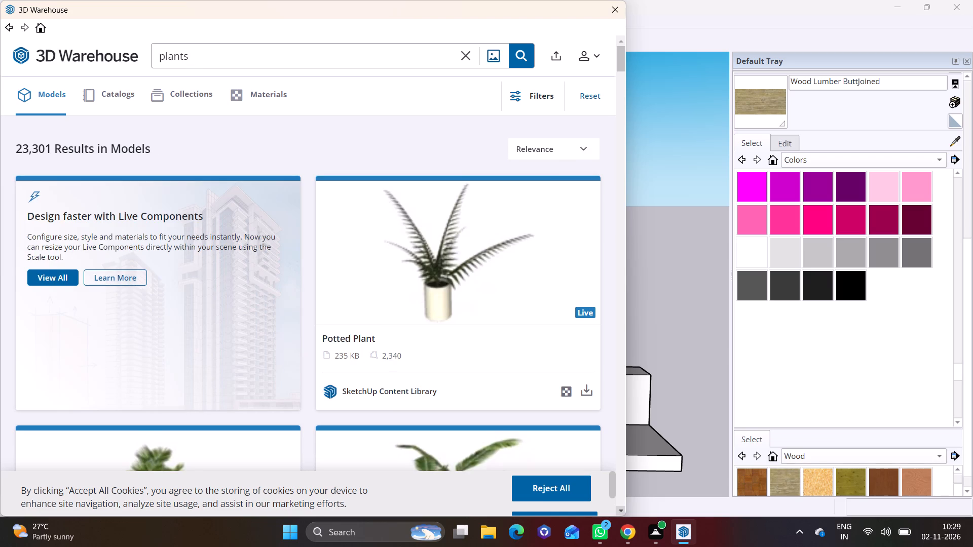
Find the green flowering "Planting" model among the results and load it directly into the building model.
click(622, 511)
click(622, 511)
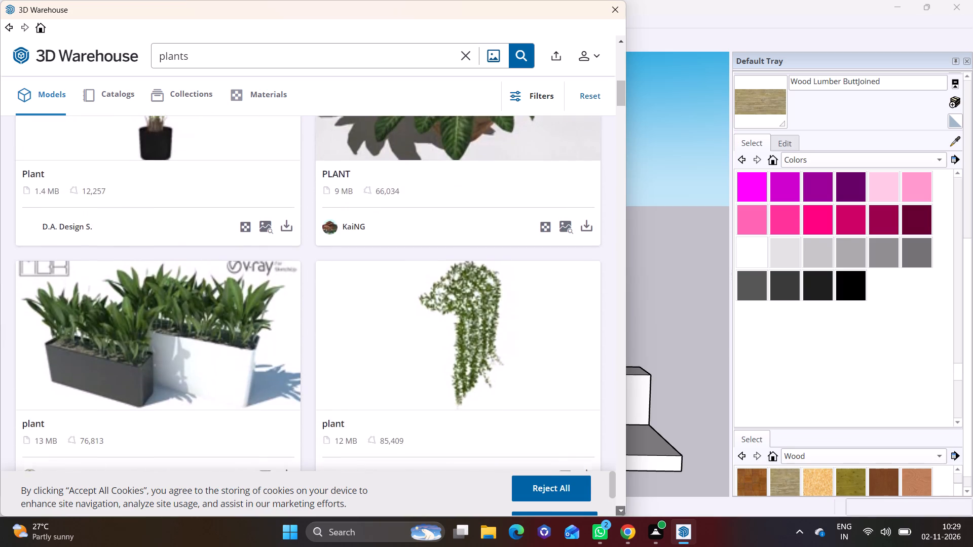
click(622, 511)
click(622, 511)
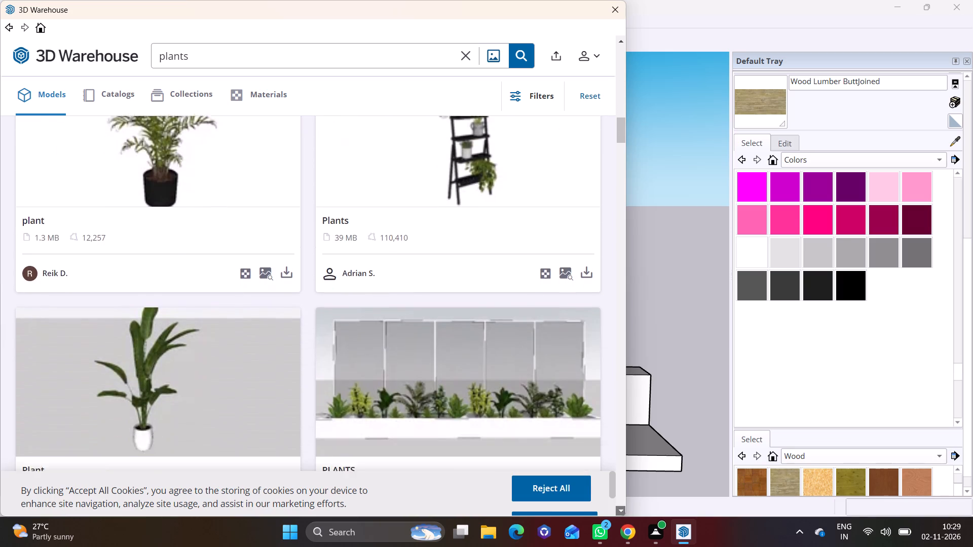
click(622, 511)
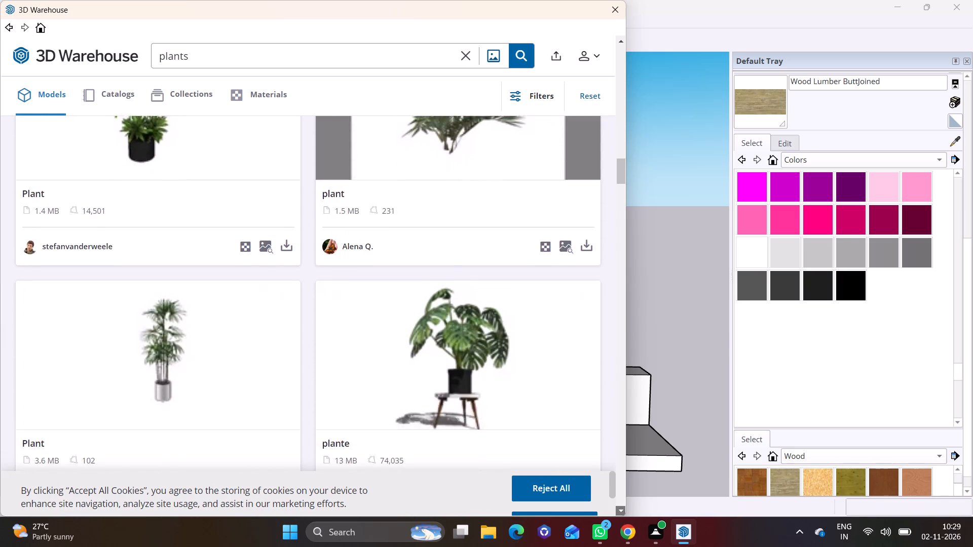
click(622, 511)
click(622, 511)
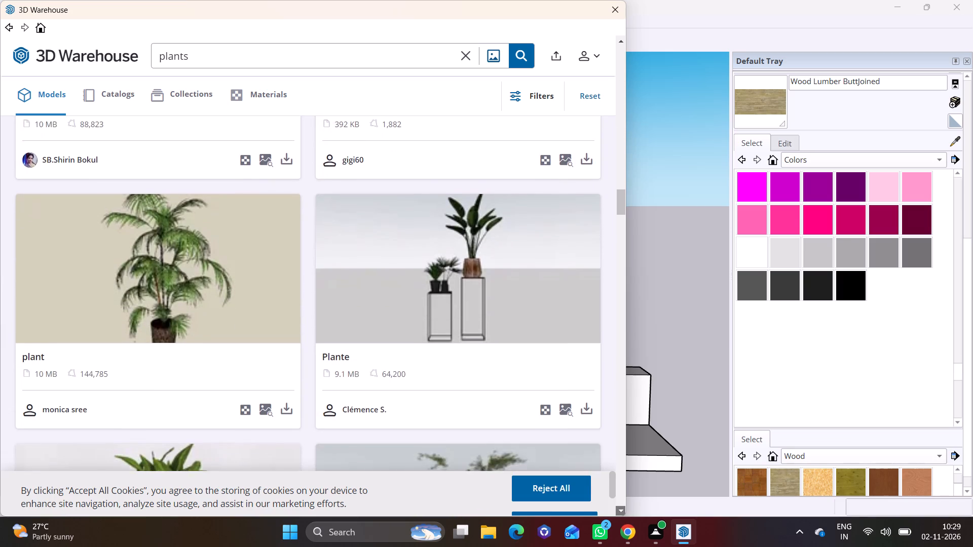
click(622, 511)
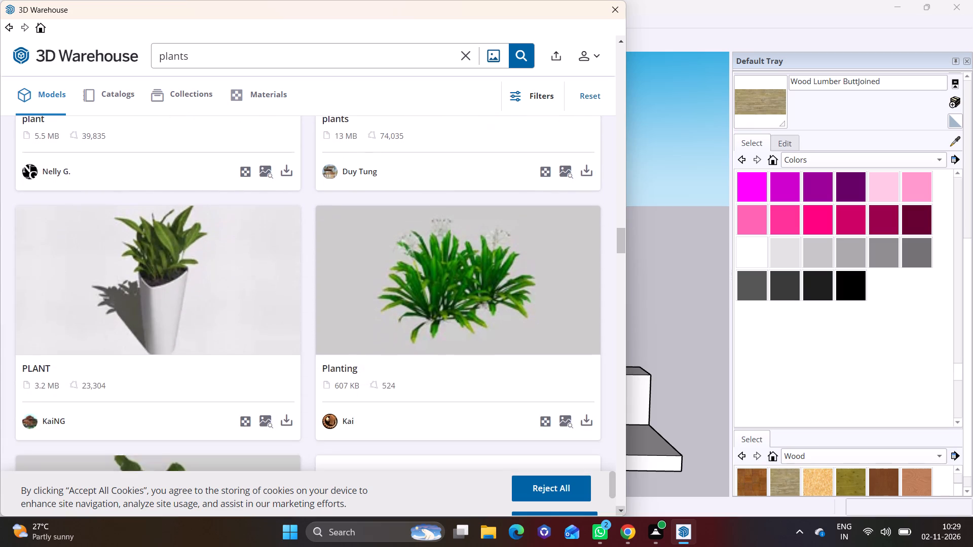
click(622, 511)
click(586, 390)
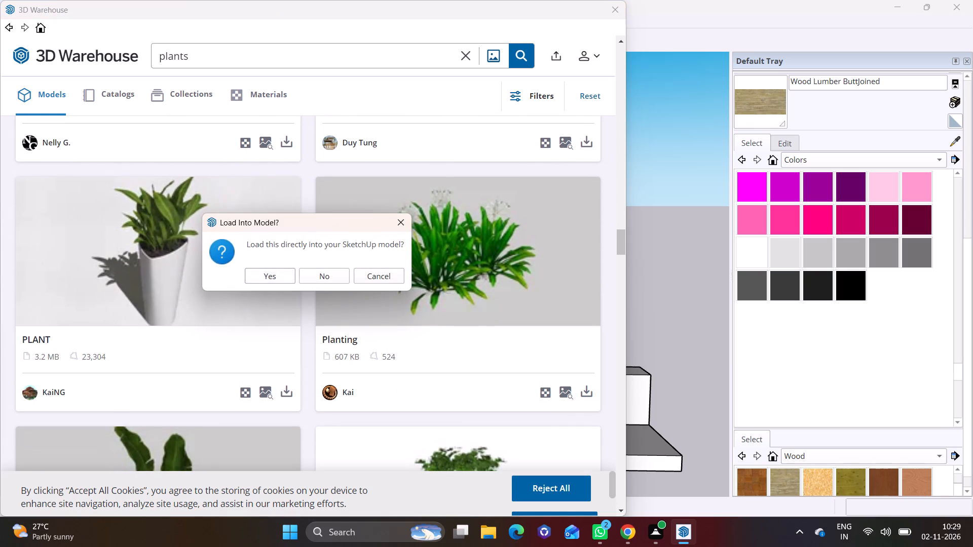
click(269, 273)
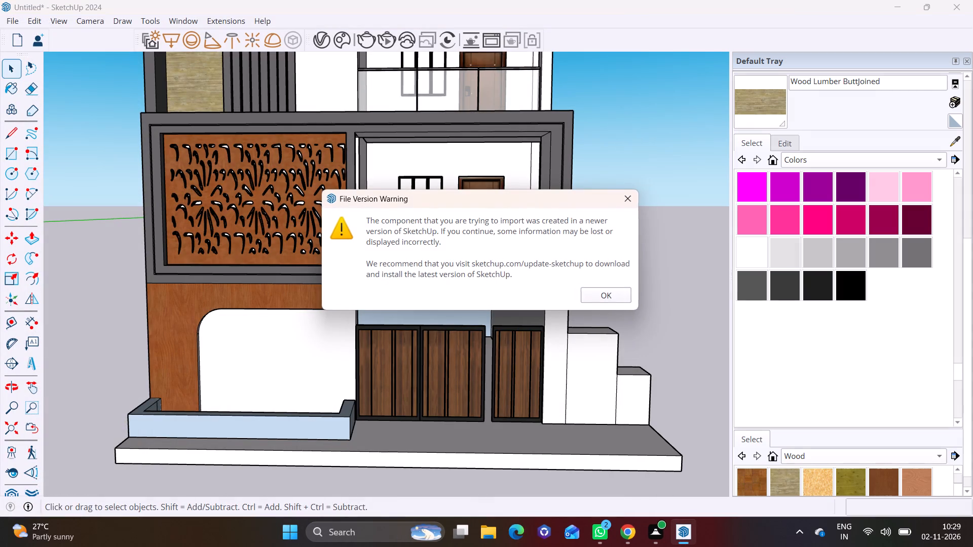
click(604, 298)
Place the flowering plant at the planter's end in front of the wood-clad column.
scroll(177, 404, up, 3)
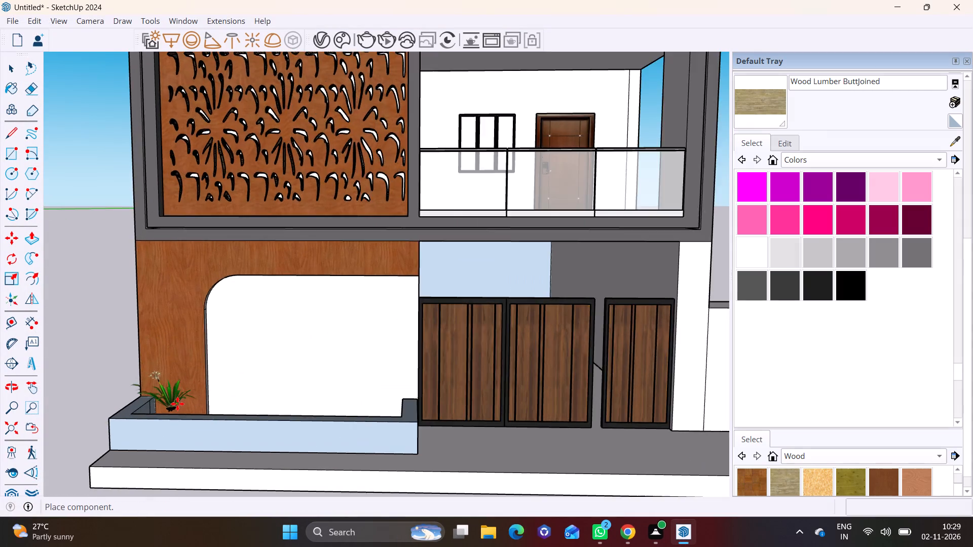
scroll(177, 404, up, 4)
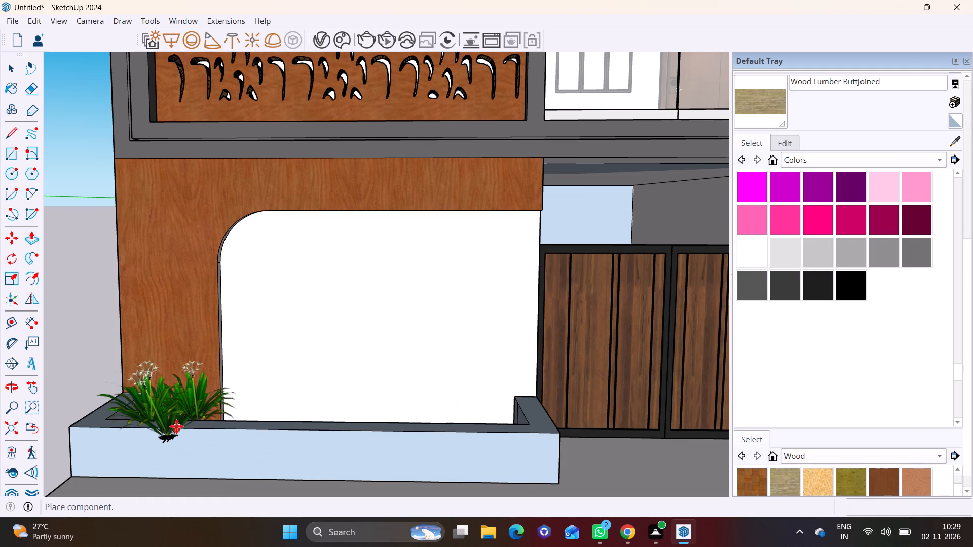
click(174, 418)
Rotate the plant 90 degrees on the horizontal plane so it runs lengthwise along the planter.
scroll(219, 418, down, 4)
middle_drag(249, 418, 172, 483)
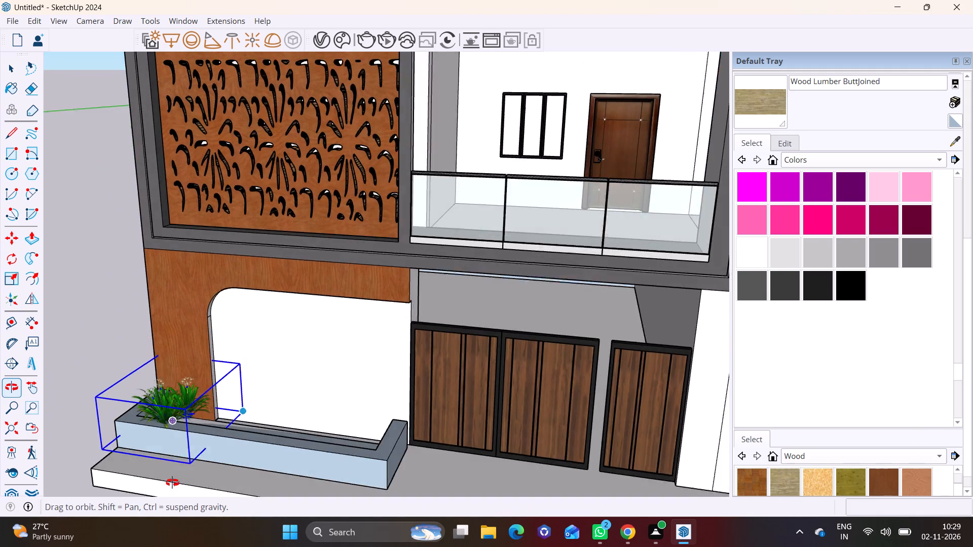
middle_drag(172, 483, 167, 488)
scroll(196, 394, up, 9)
middle_drag(202, 405, 281, 292)
middle_drag(297, 321, 380, 340)
click(17, 265)
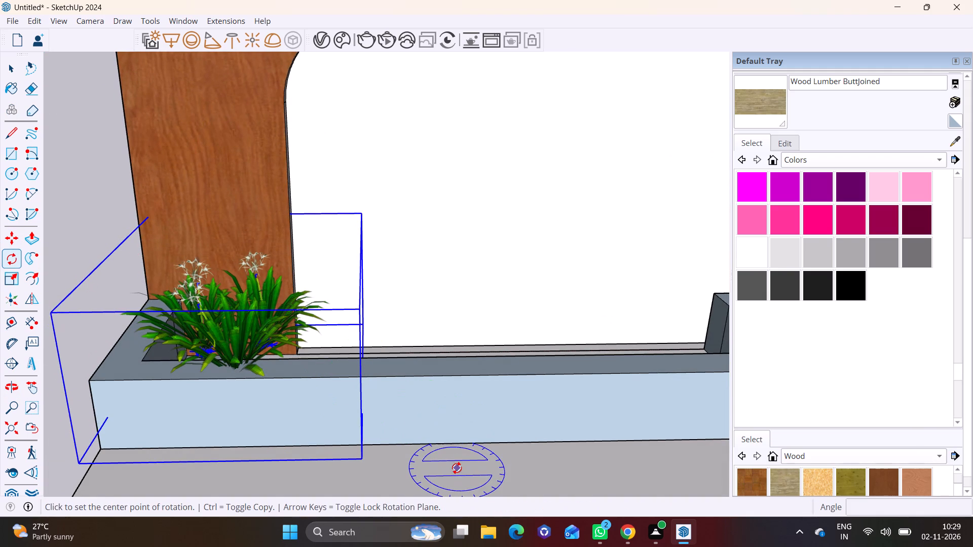
click(457, 468)
click(541, 470)
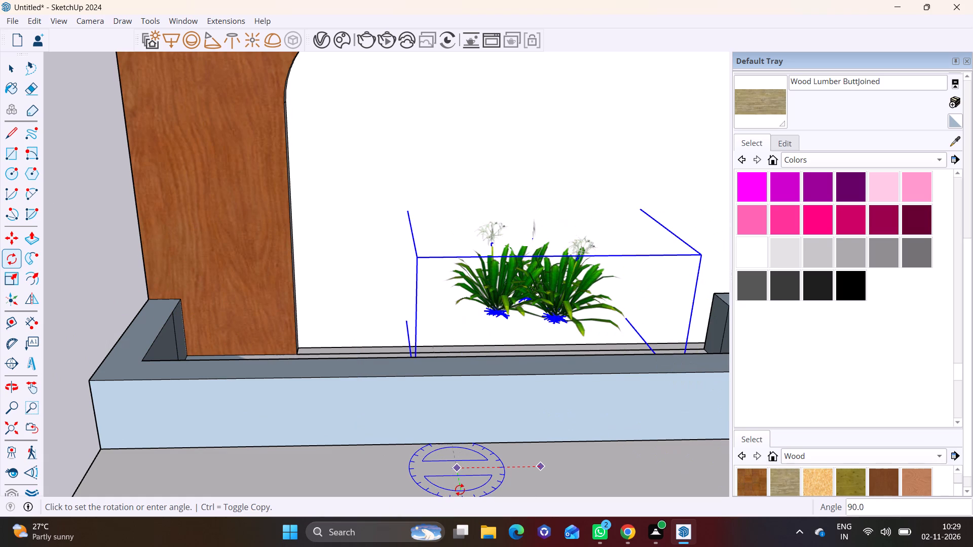
click(460, 490)
key(space)
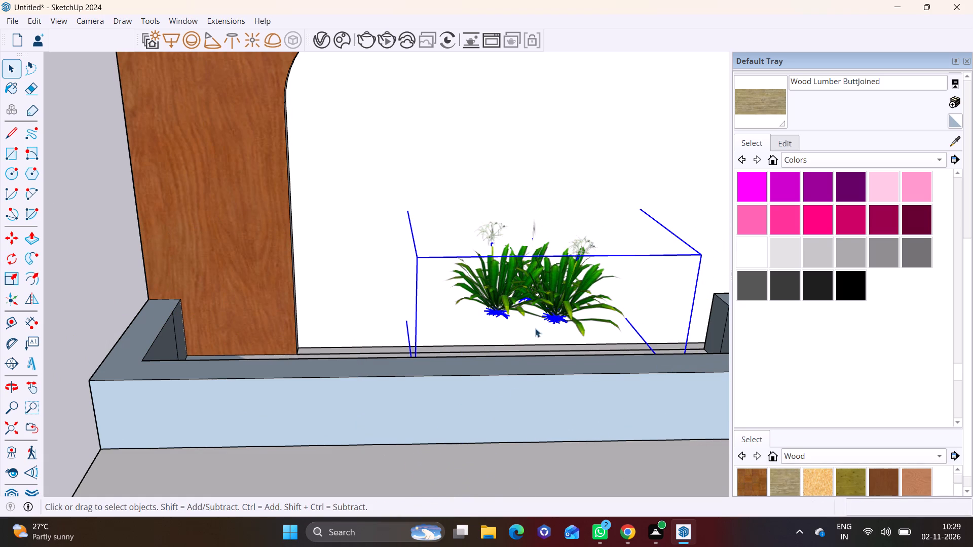
Move the rotated plant back into the planter's soil area at the wood-clad column end, clear of the planter walls.
key(m)
click(575, 284)
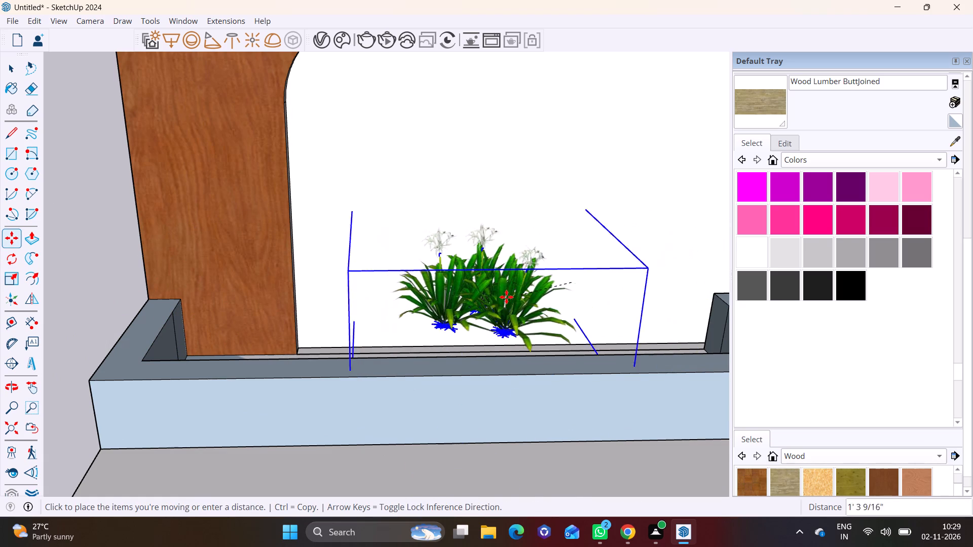
click(280, 329)
middle_drag(394, 326, 566, 182)
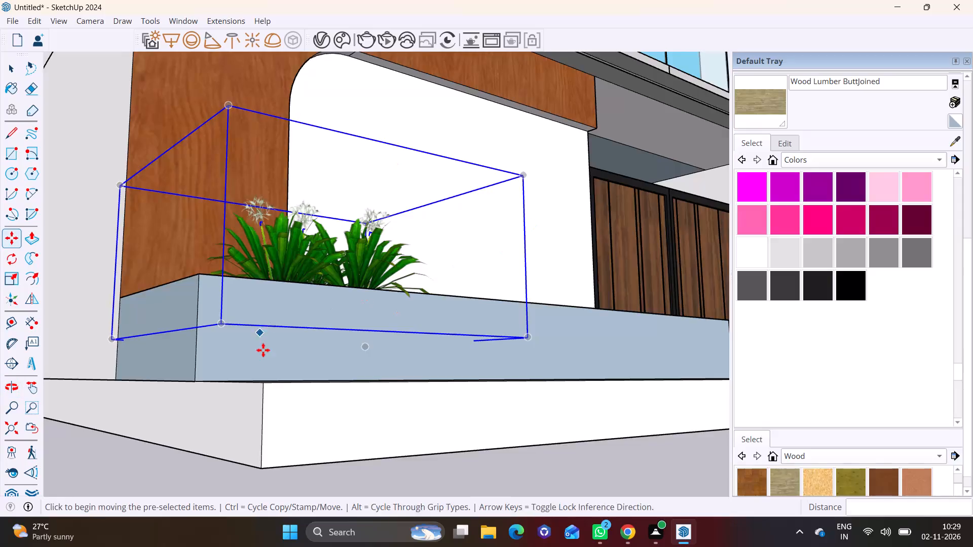
middle_drag(272, 365, 553, 517)
click(499, 369)
click(460, 387)
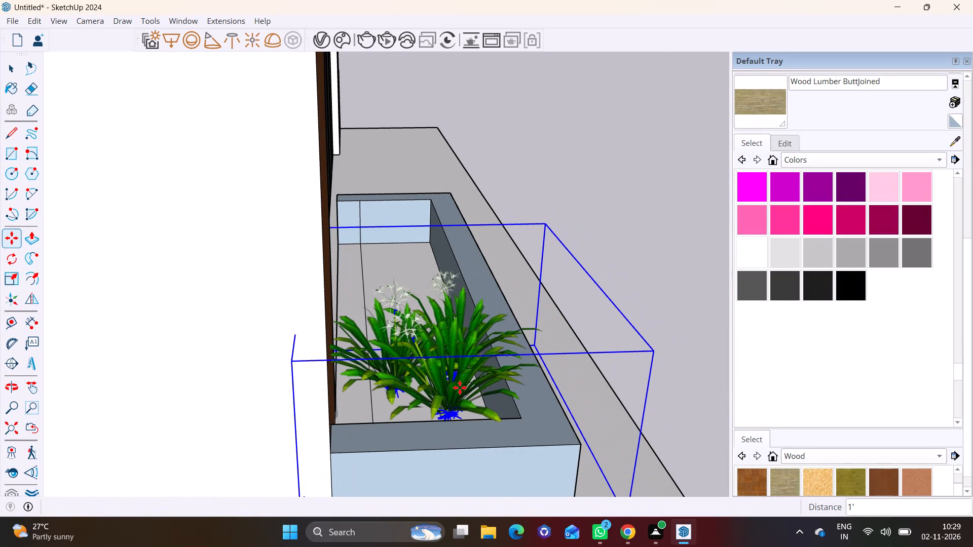
key(space)
Copy the plant about 3' along the planter on the red axis, toward the gate.
middle_drag(550, 410, 239, 357)
drag(585, 483, 586, 477)
middle_drag(531, 450, 426, 439)
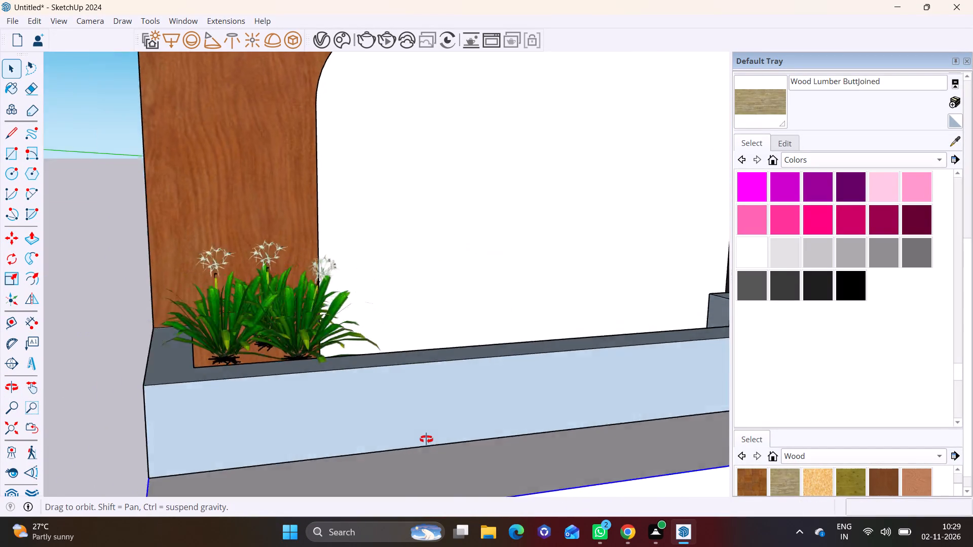
middle_drag(426, 439, 324, 398)
scroll(306, 355, down, 6)
shift+middle_drag(357, 365, 282, 390)
shift+middle_drag(443, 398, 470, 399)
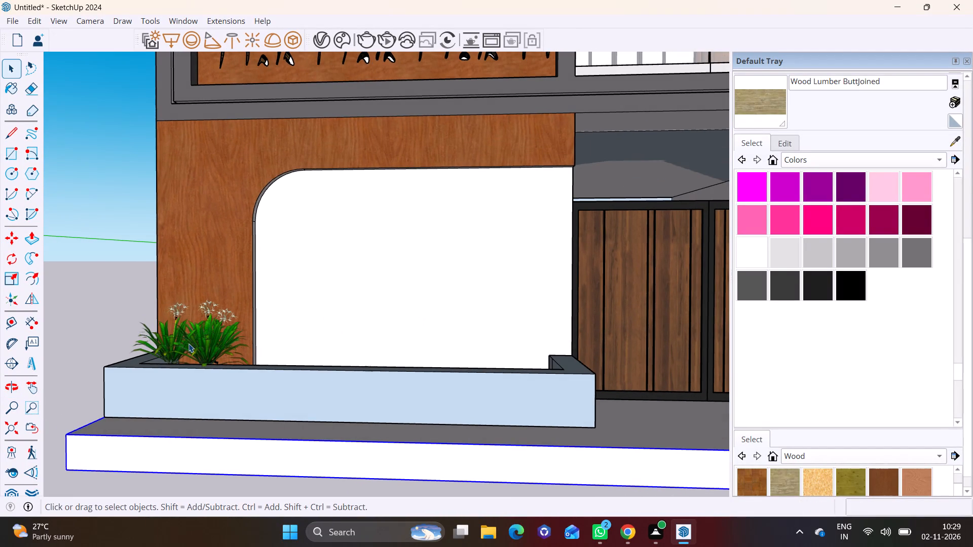
click(188, 343)
key(m)
click(188, 343)
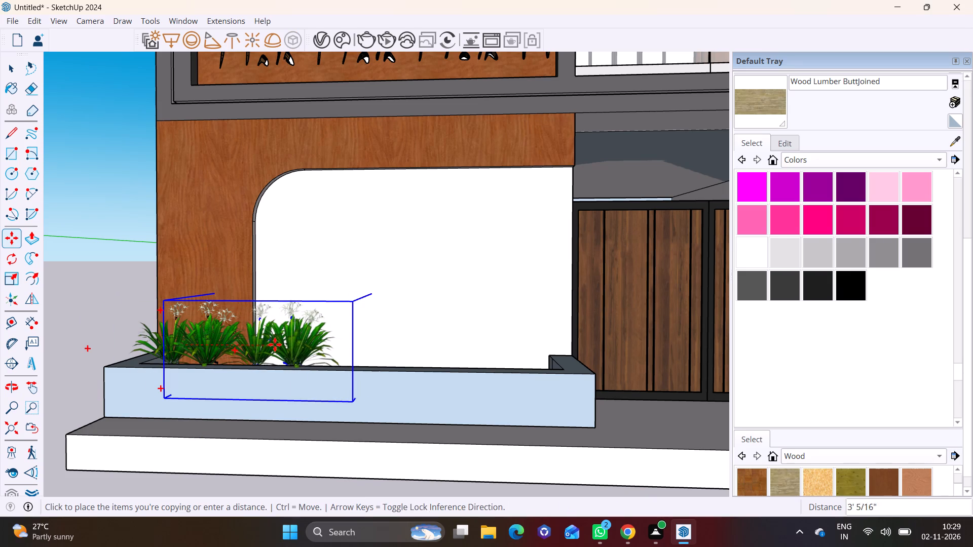
click(275, 344)
Add three more plant copies toward the gate, offset about 2' 10", 2' 9 7/16" and 2', to fill the planter.
click(284, 343)
click(364, 348)
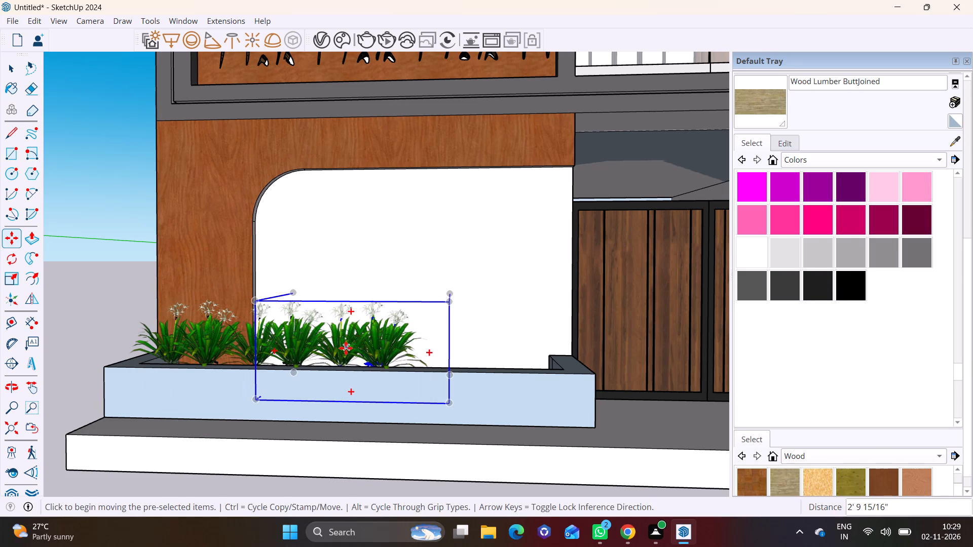
click(376, 344)
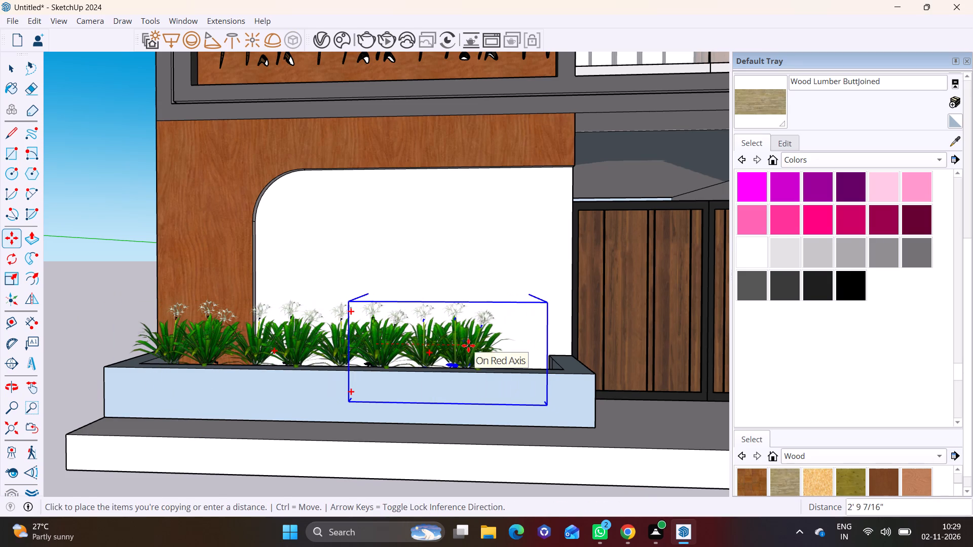
click(467, 345)
click(440, 344)
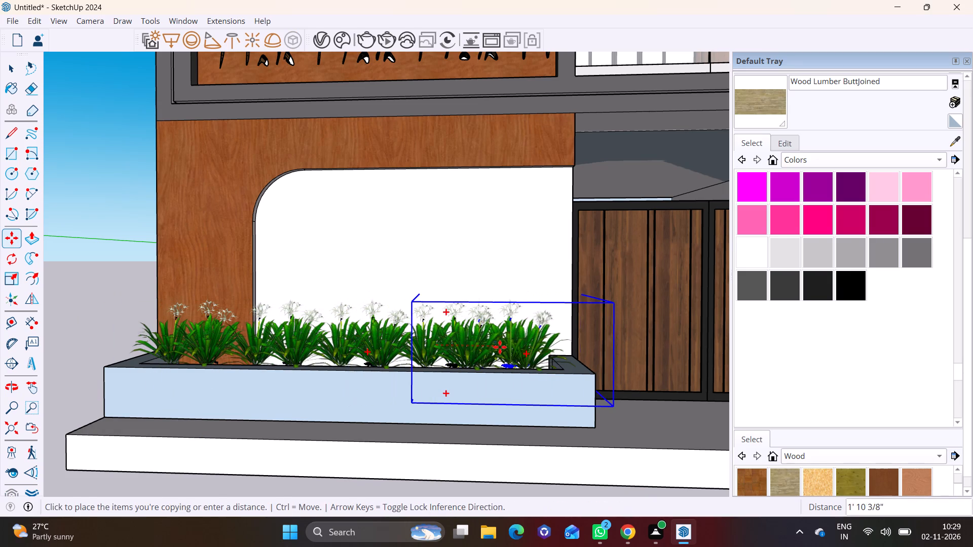
click(508, 347)
key(space)
click(80, 291)
Draw a rectangle about 6' 6 1/4" by 3' 3 3/16" on the white wall face behind the planter.
scroll(209, 372, down, 15)
shift+middle_drag(284, 380, 284, 430)
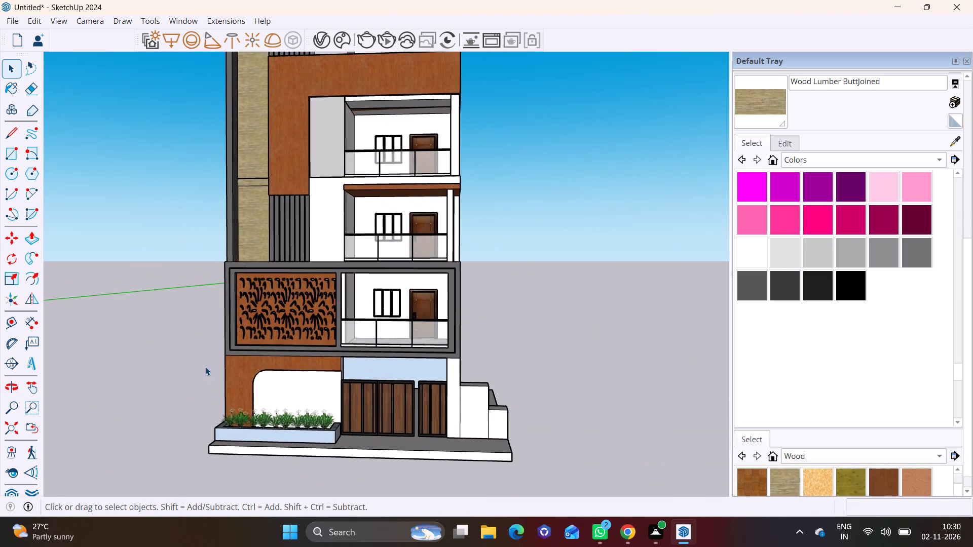
scroll(220, 366, up, 3)
scroll(277, 395, up, 7)
shift+middle_drag(289, 403, 305, 332)
scroll(393, 355, up, 2)
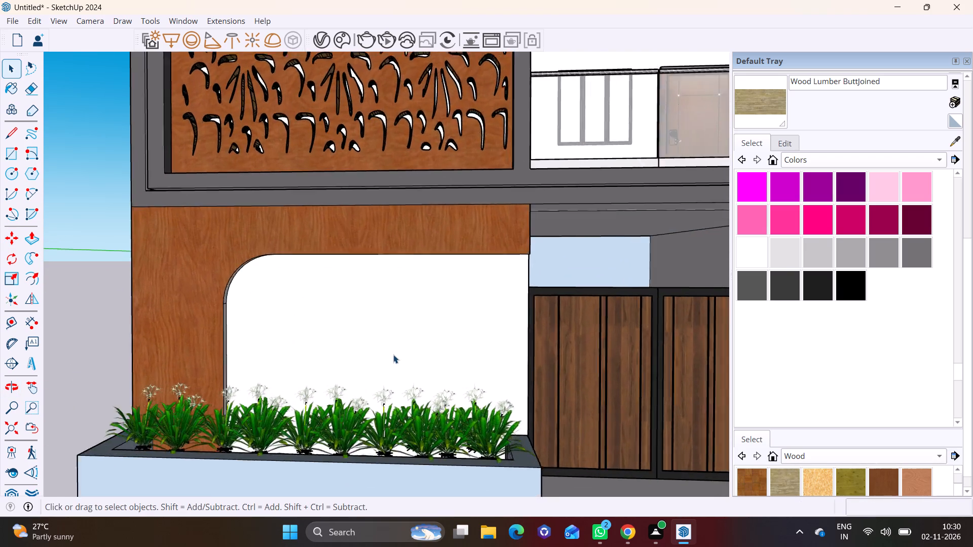
scroll(393, 355, up, 3)
shift+middle_drag(393, 355, 403, 306)
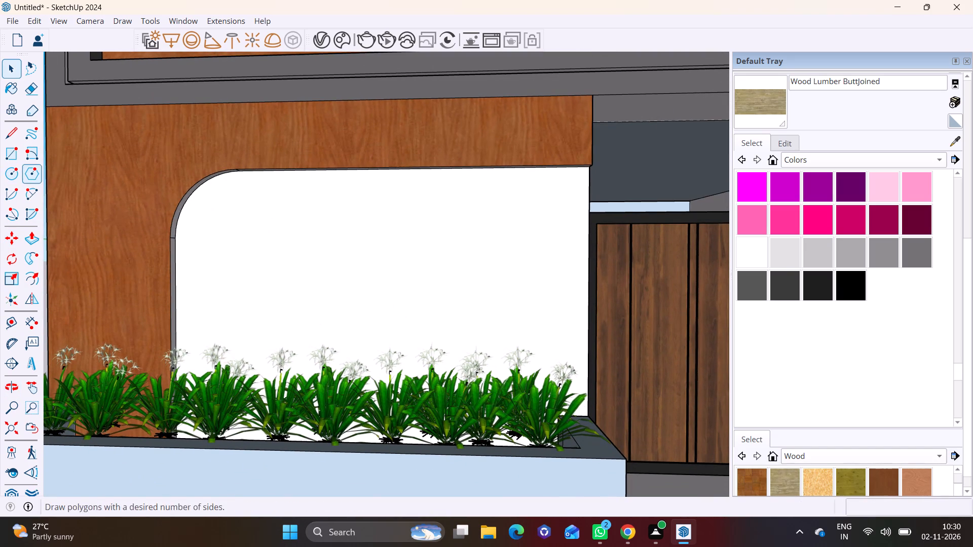
click(14, 150)
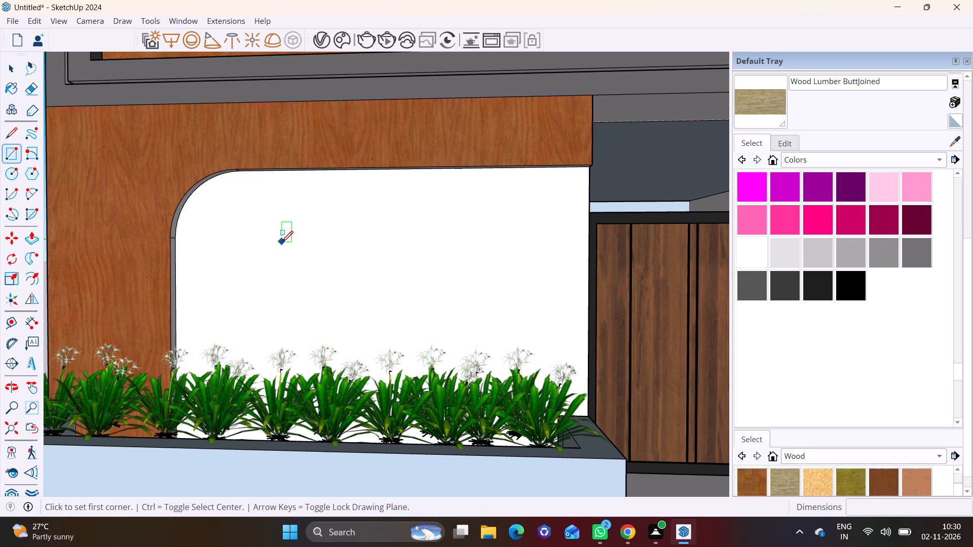
click(282, 242)
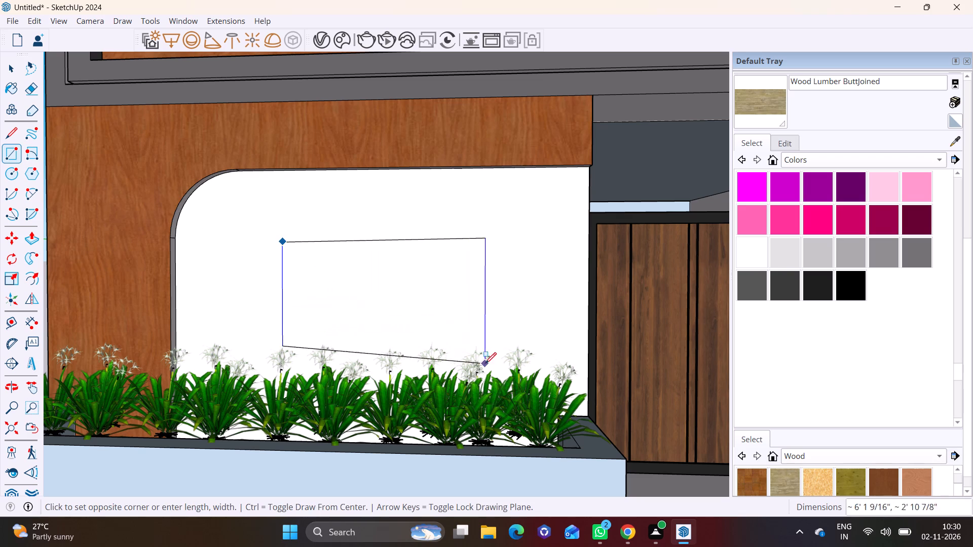
middle_drag(523, 354, 247, 386)
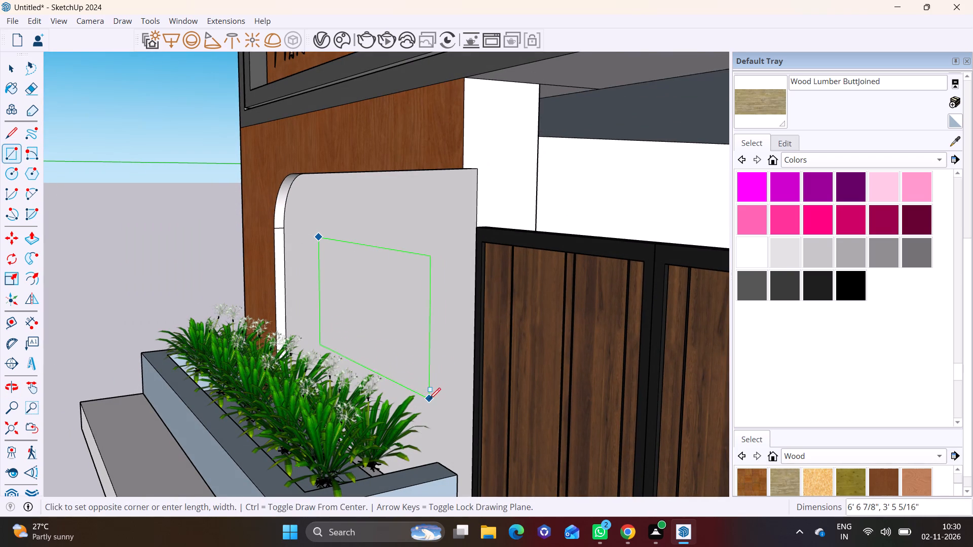
click(429, 392)
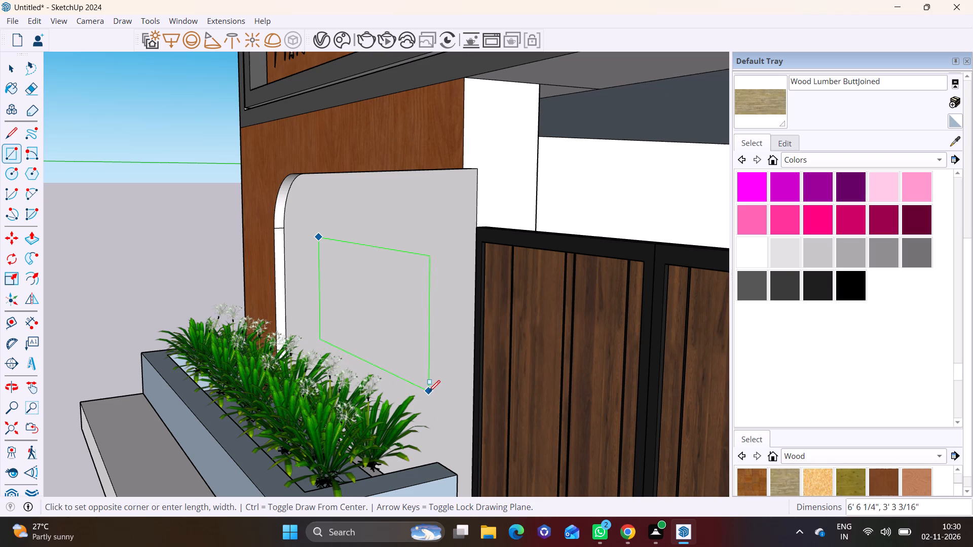
key(space)
Pull the new rectangle slightly out from the white wall to form a thin raised panel.
click(393, 336)
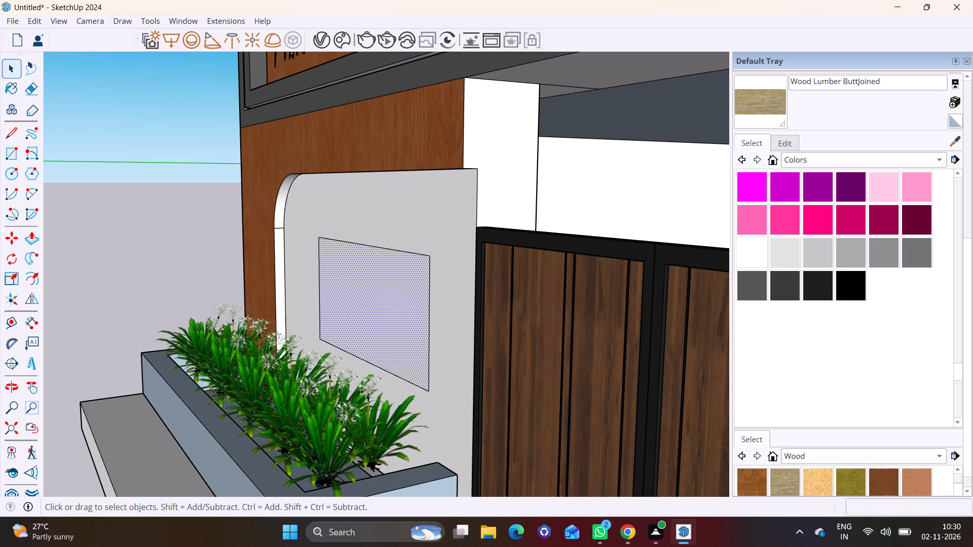
click(27, 235)
click(352, 283)
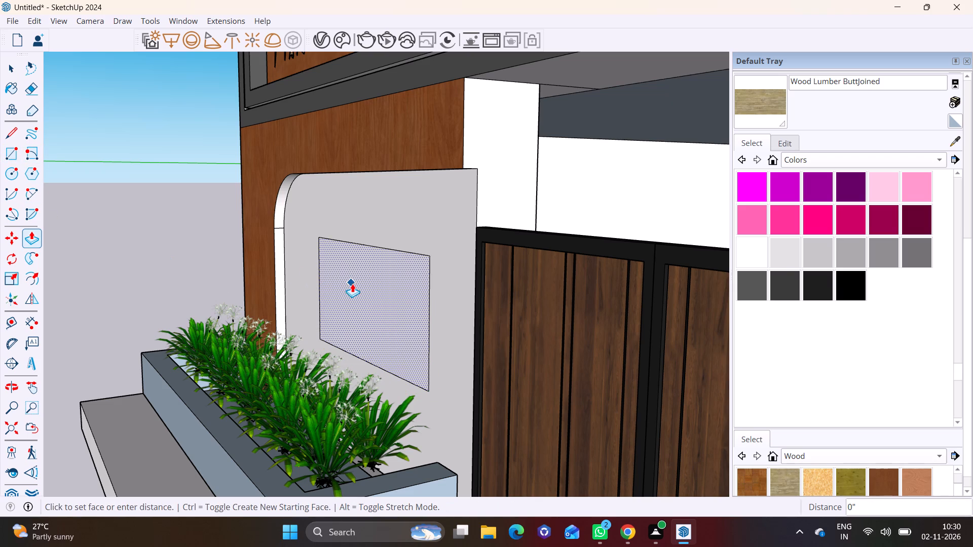
click(345, 287)
key(space)
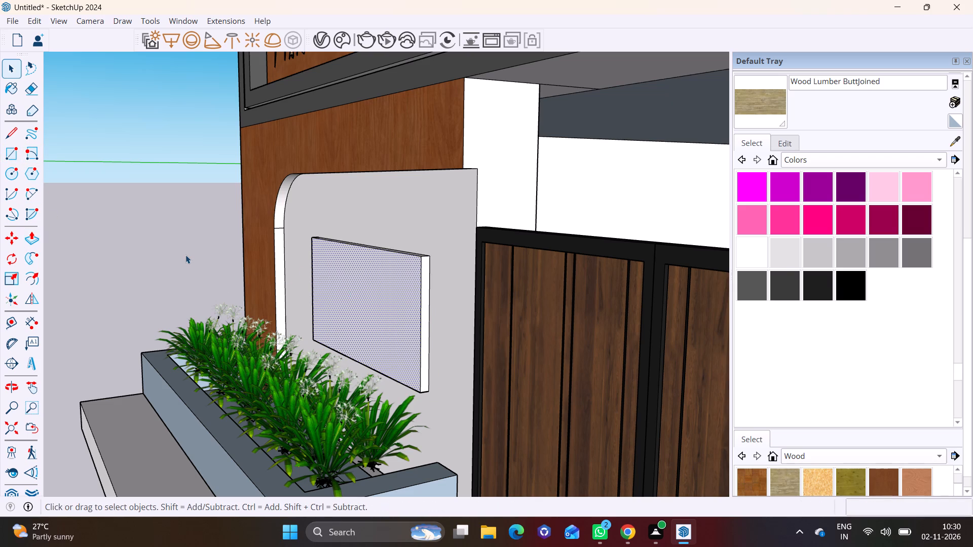
Paint the front face of the raised panel behind the planter with the Wood Cherry Original material.
click(185, 255)
middle_drag(367, 288, 542, 265)
scroll(459, 268, up, 3)
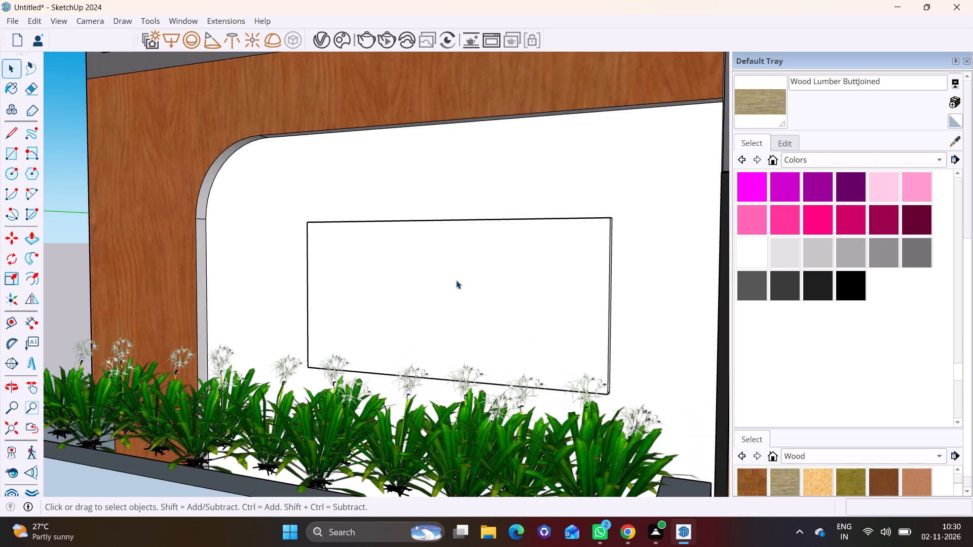
middle_drag(457, 282, 544, 277)
scroll(545, 286, down, 2)
scroll(809, 481, up, 3)
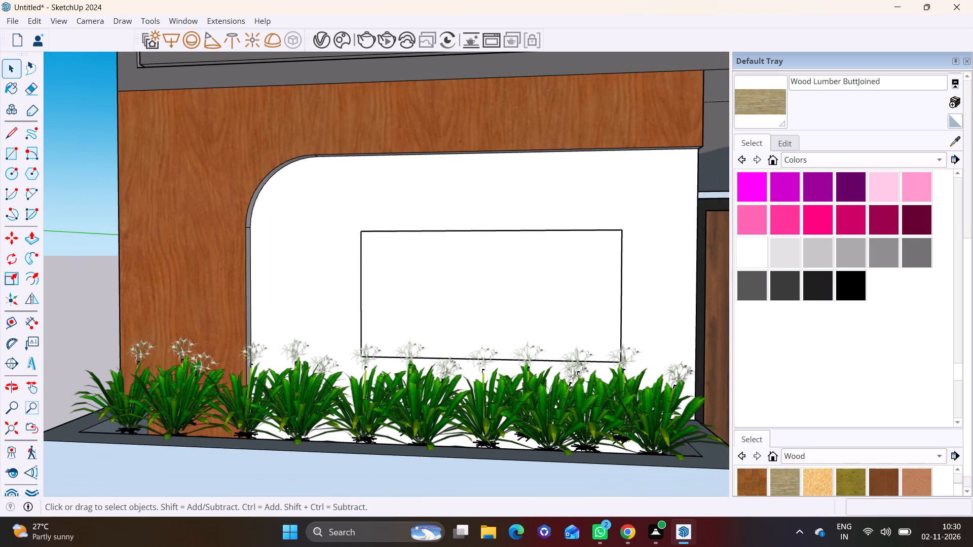
click(811, 477)
click(534, 323)
key(space)
click(79, 204)
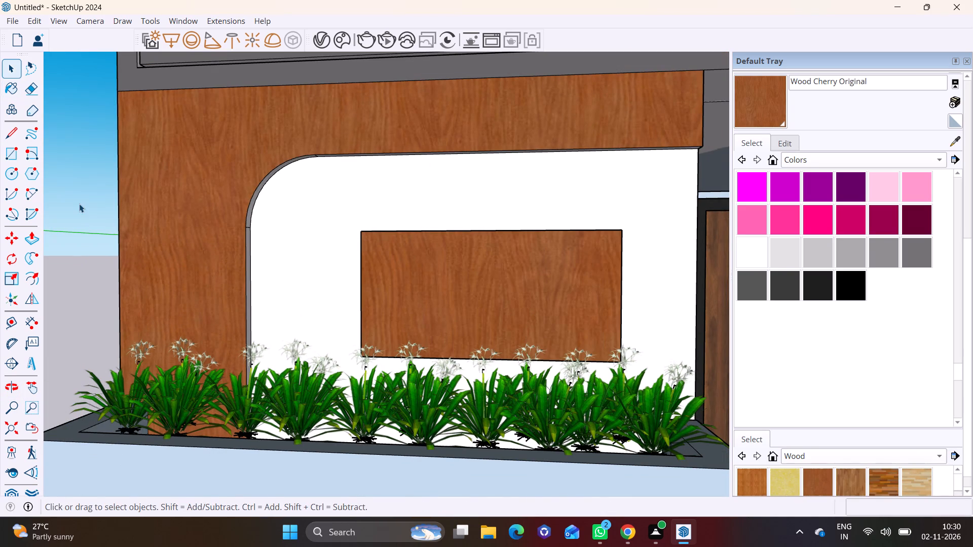
Draw a letter N about 11 3/4" high with straight lines near the wood panel's left edge, at mid-height.
scroll(439, 282, up, 3)
shift+middle_drag(419, 285, 238, 298)
middle_drag(315, 308, 363, 306)
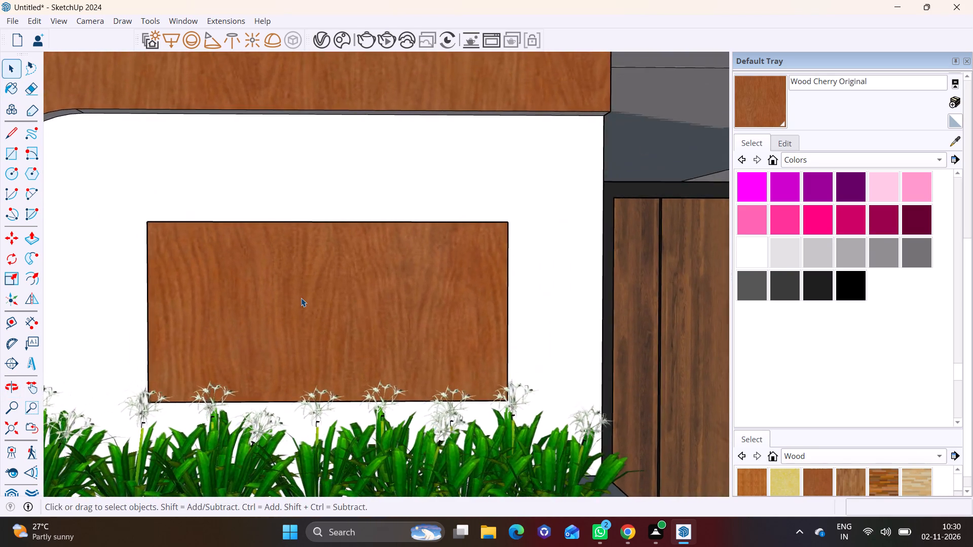
scroll(301, 298, up, 3)
shift+middle_drag(300, 298, 335, 293)
click(7, 131)
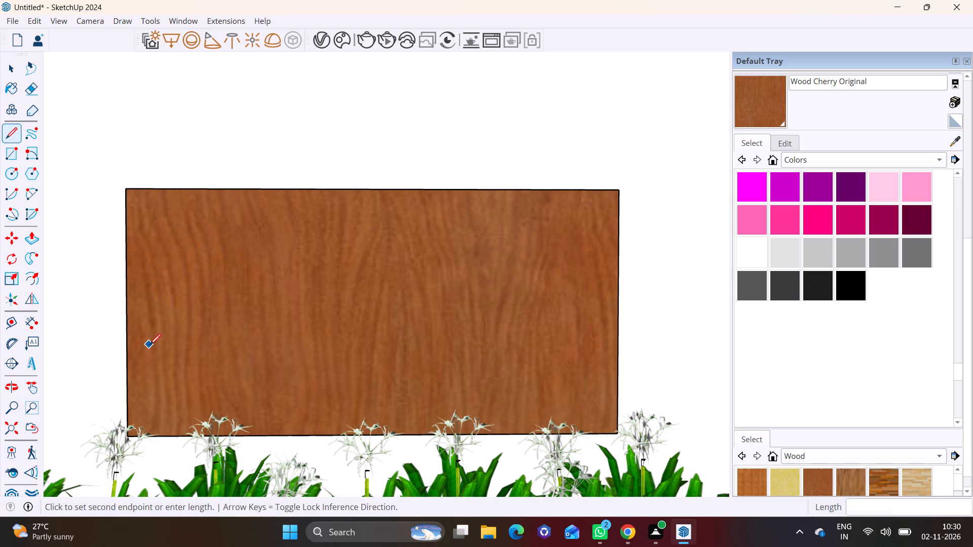
click(149, 345)
click(146, 274)
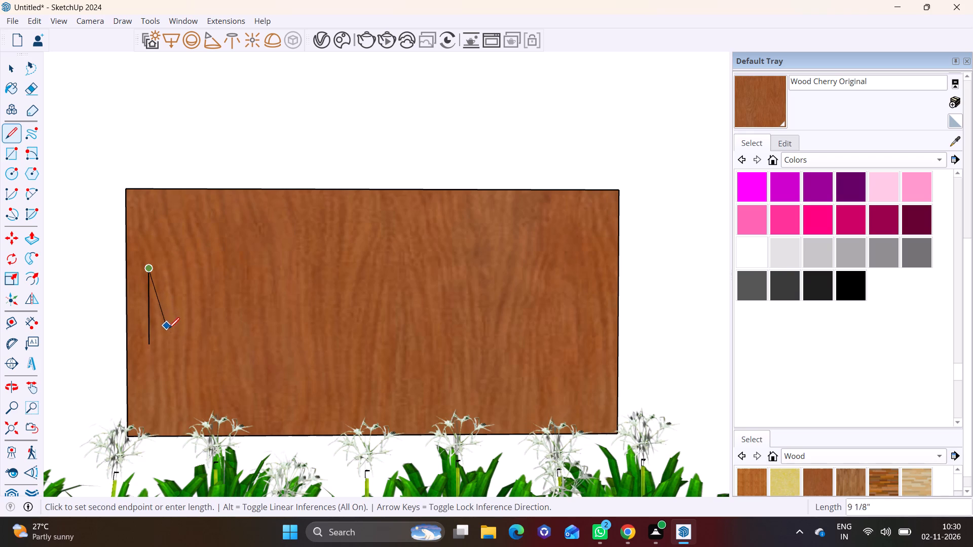
click(176, 345)
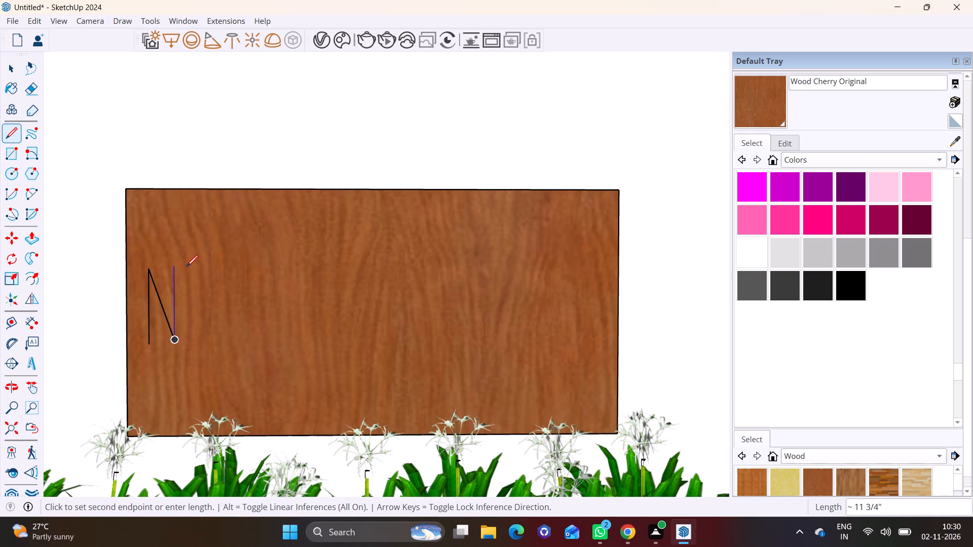
click(186, 266)
key(space)
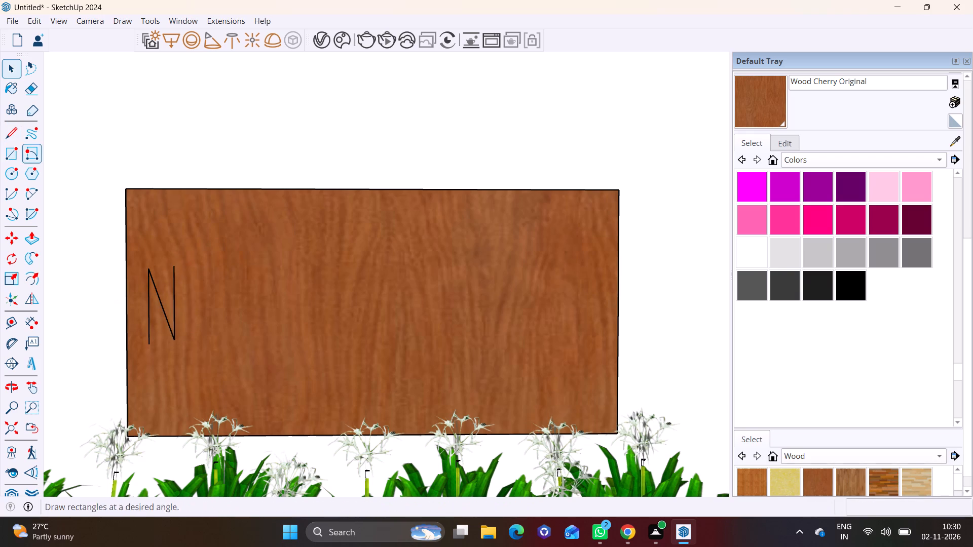
Draw a letter A beside the N on the wood panel, with slanted strokes about 1' long and a horizontal crossbar.
click(16, 137)
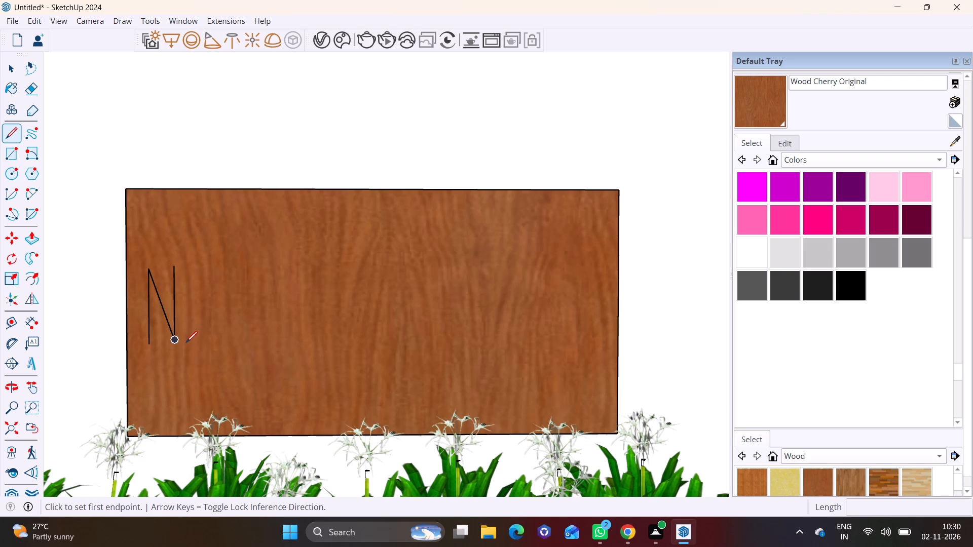
scroll(186, 342, up, 7)
shift+middle_drag(190, 343, 222, 353)
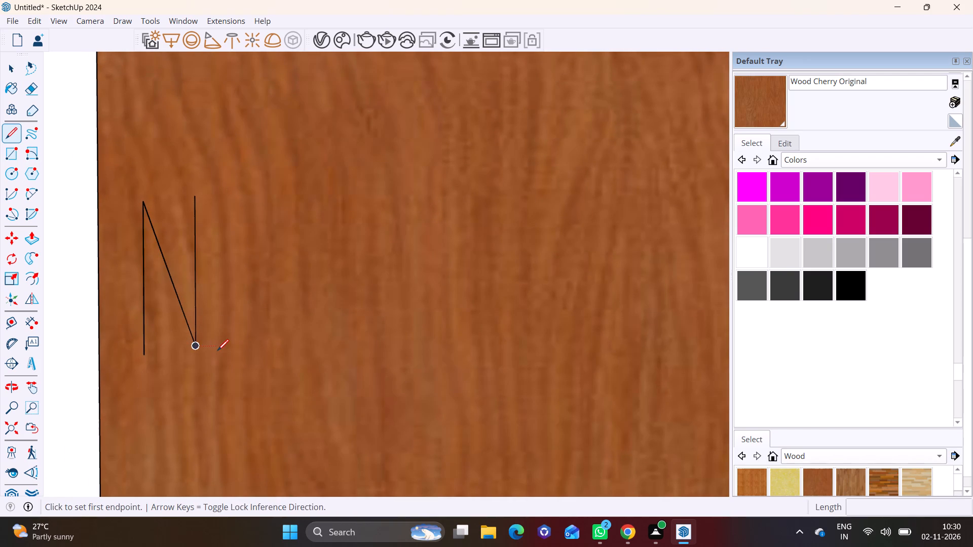
click(219, 346)
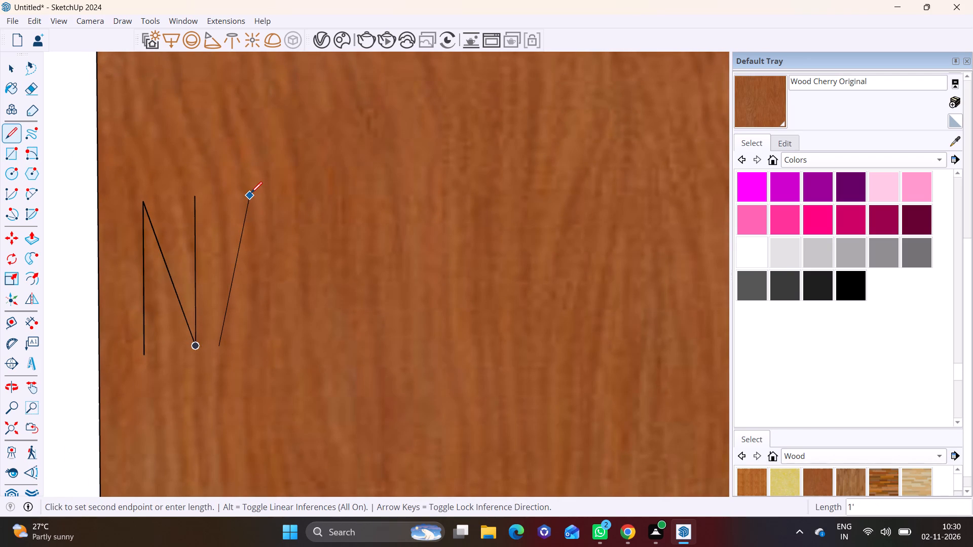
click(251, 193)
click(287, 352)
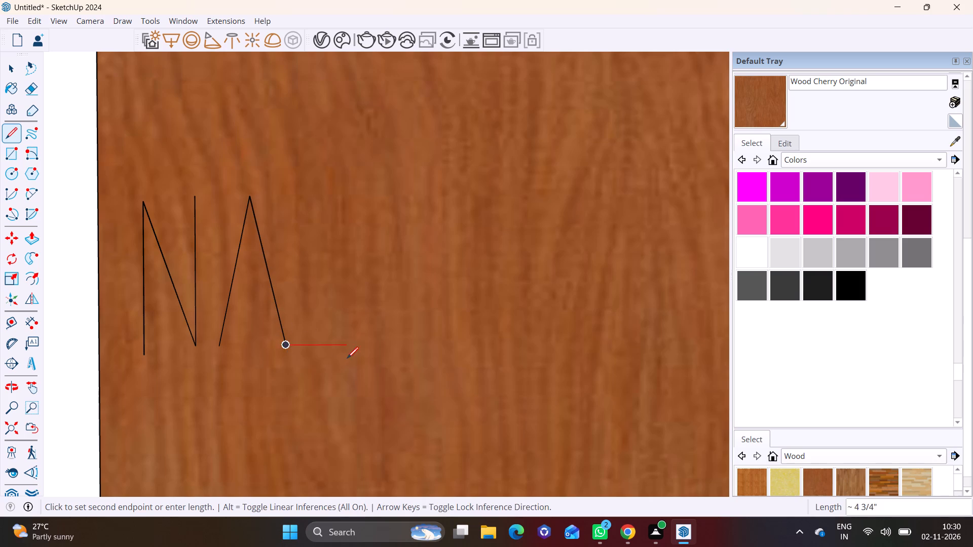
key(space)
click(8, 133)
click(232, 283)
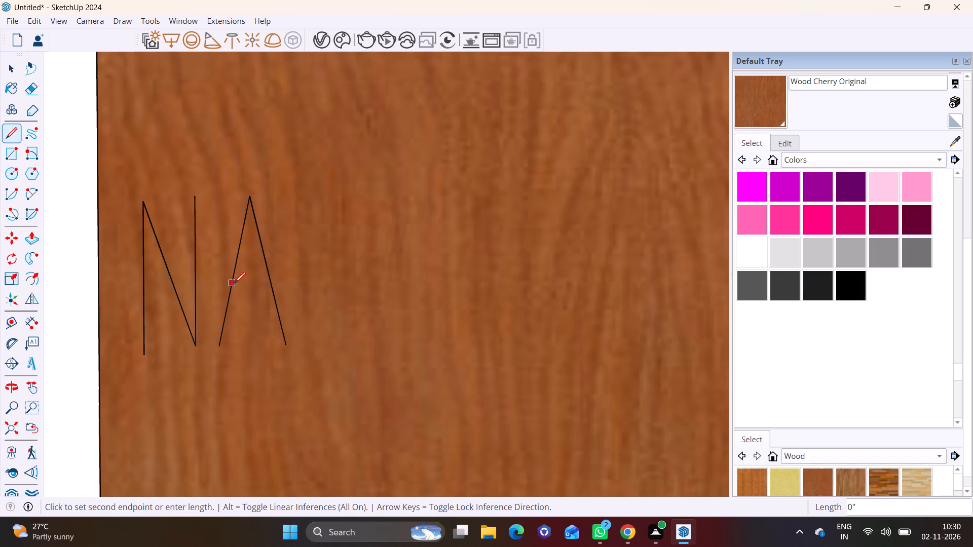
click(269, 283)
key(space)
Draw a letter M about 11 5/8" high beside the A on the wood panel.
click(7, 136)
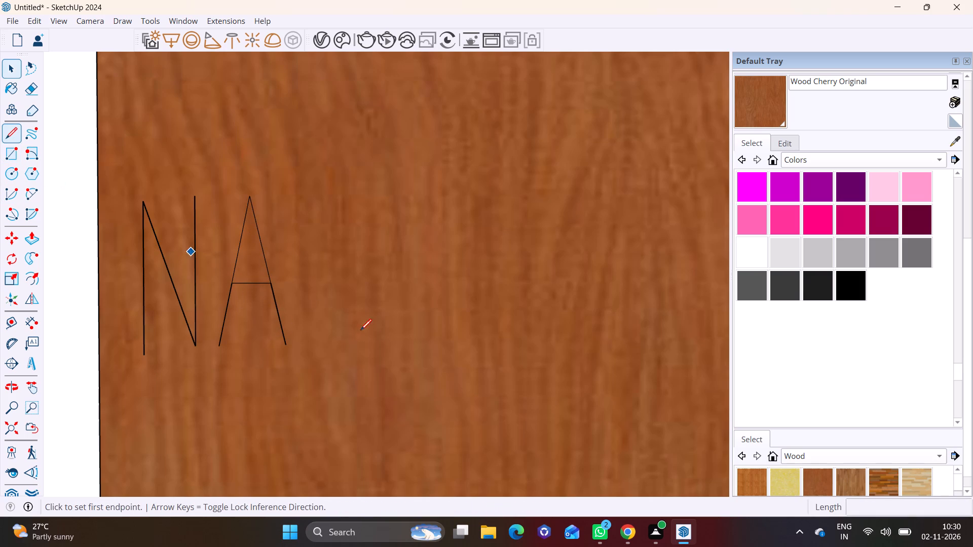
click(300, 345)
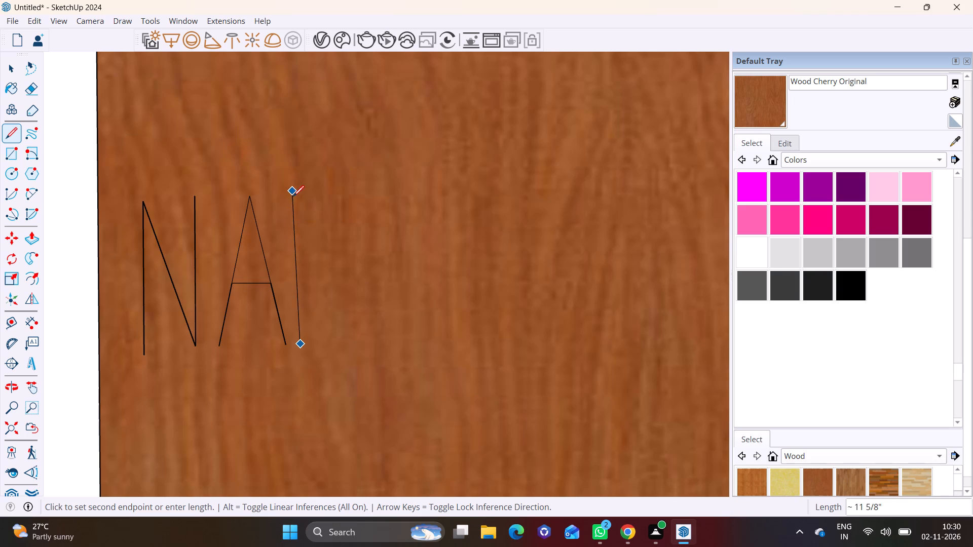
click(294, 197)
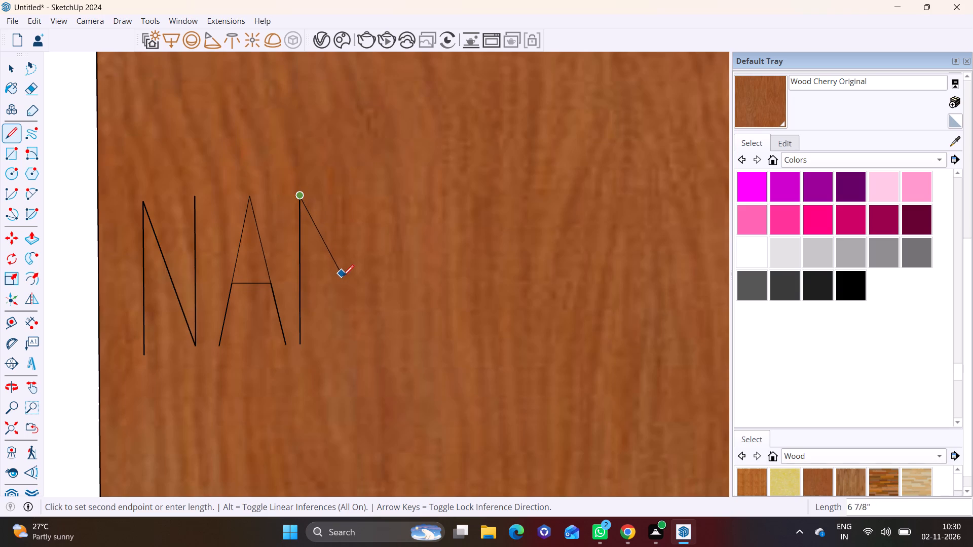
click(343, 276)
click(375, 197)
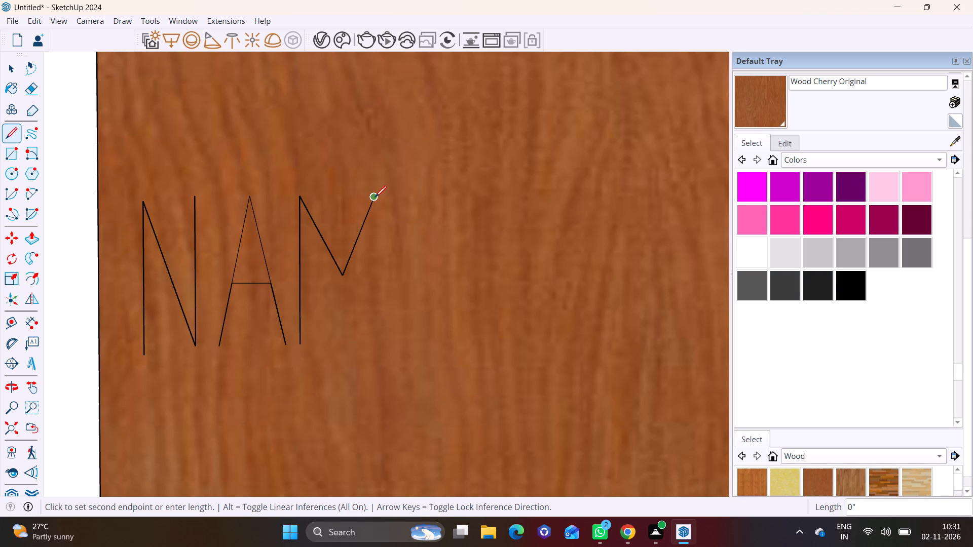
click(380, 343)
key(space)
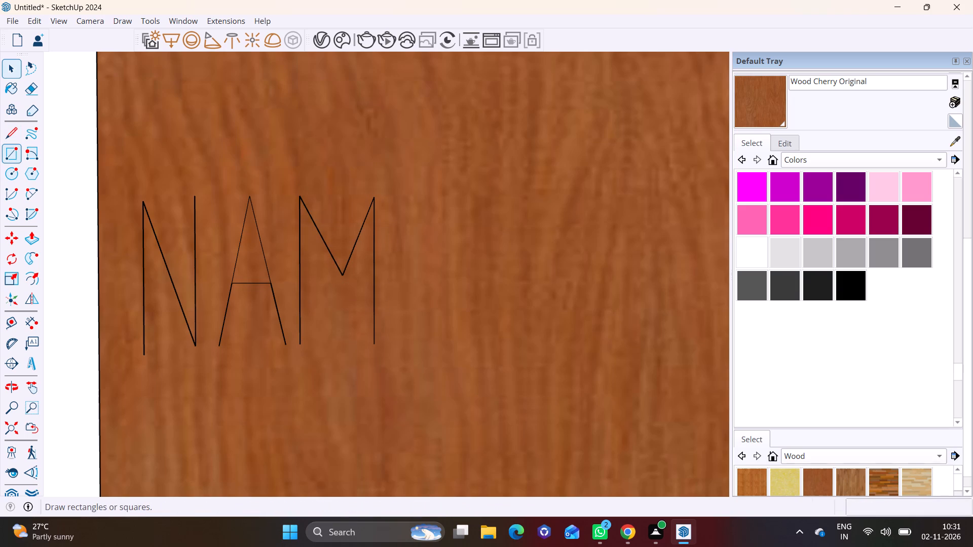
Draw a letter E about 11 5/16" high beside the M, completing the word NAME on the panel.
drag(4, 134, 18, 141)
scroll(178, 270, down, 3)
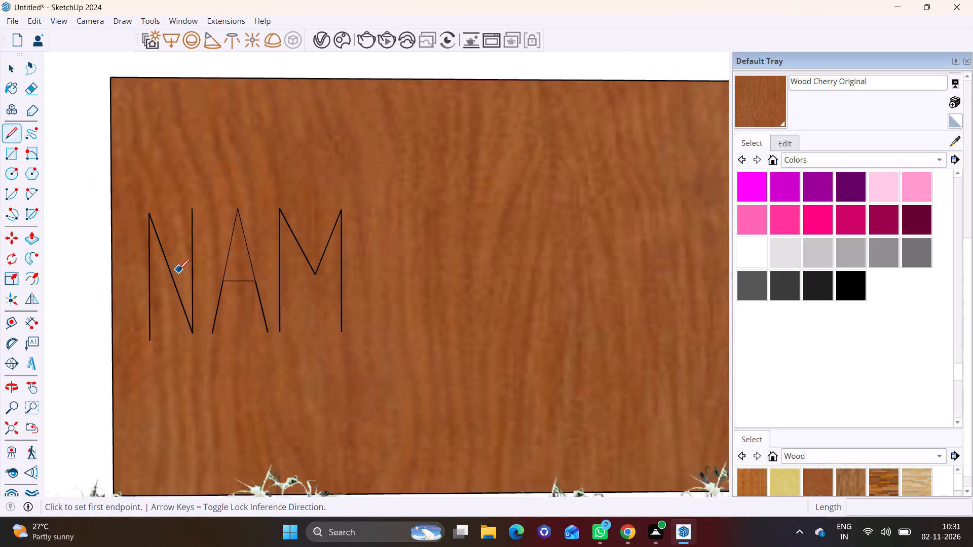
shift+middle_drag(184, 271, 25, 277)
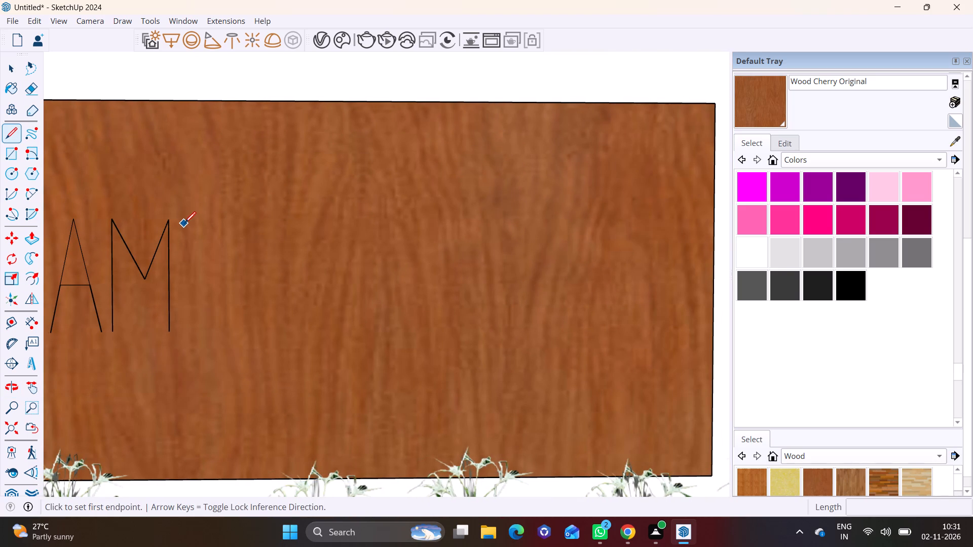
click(184, 222)
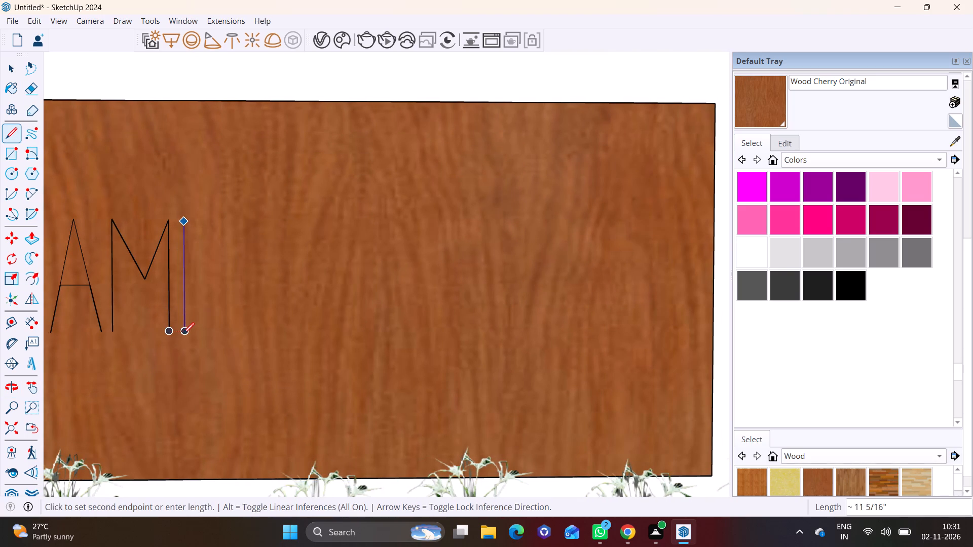
click(183, 334)
click(223, 332)
key(space)
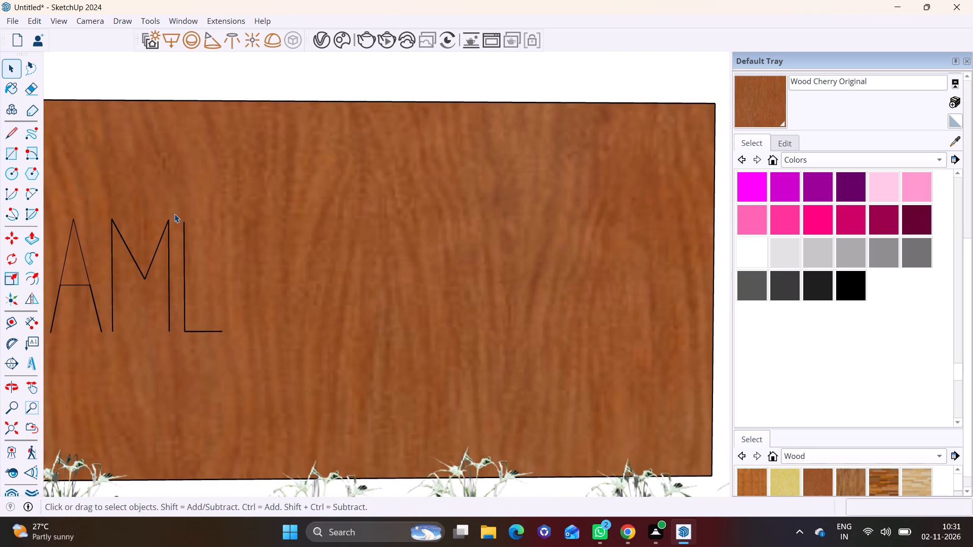
click(7, 134)
click(186, 218)
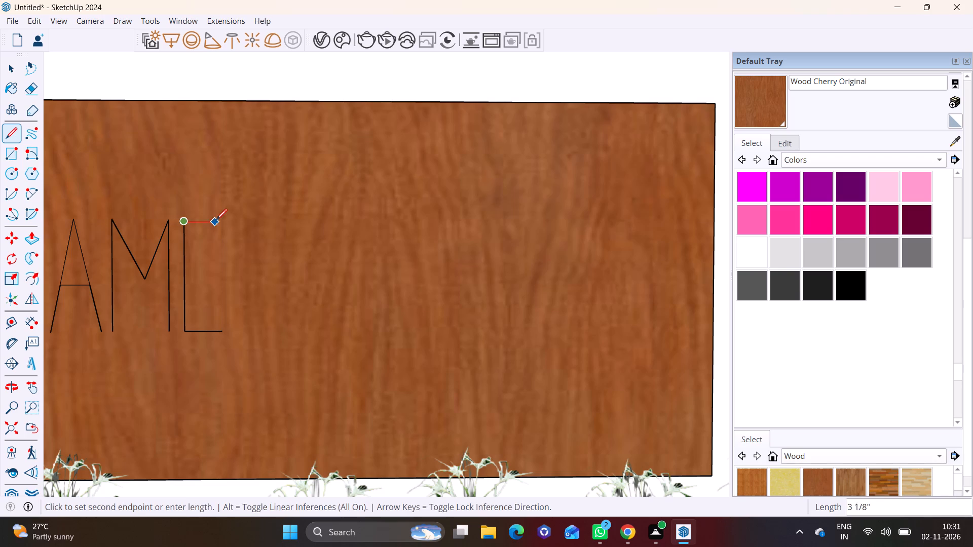
click(221, 220)
key(space)
click(8, 133)
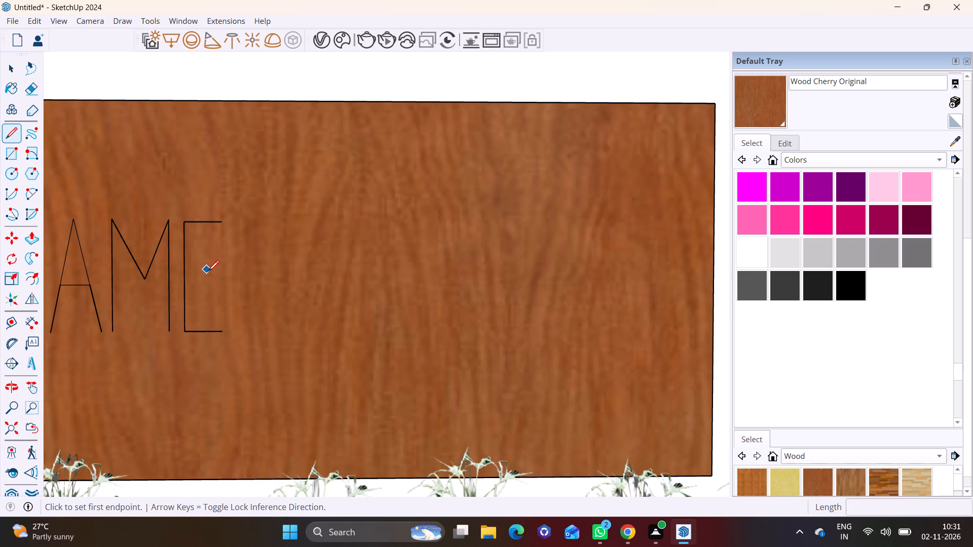
click(186, 275)
click(221, 273)
key(space)
Leave a word gap after NAME and draw a square-bowled letter P about 11 11/16" high on the panel.
scroll(238, 279, down, 2)
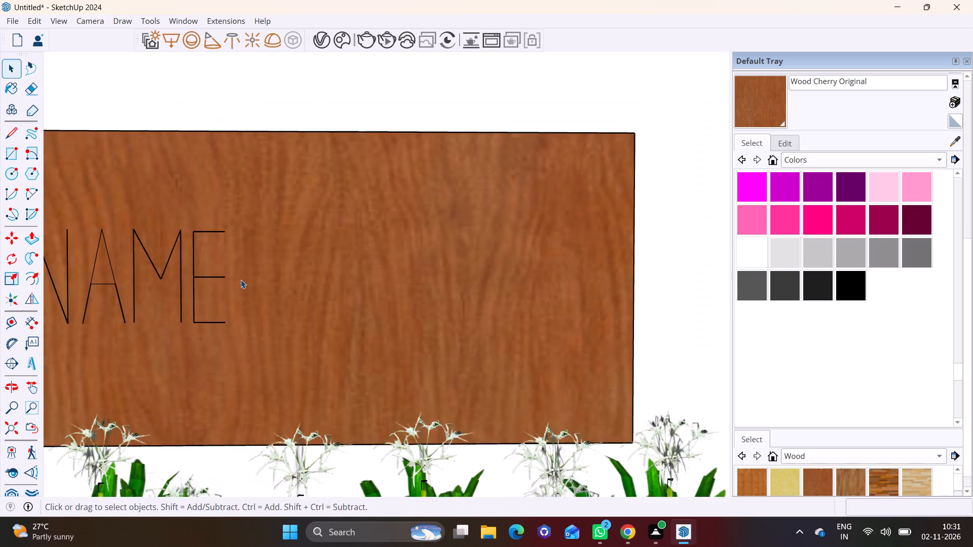
scroll(241, 280, down, 1)
shift+middle_drag(302, 285, 359, 285)
click(12, 124)
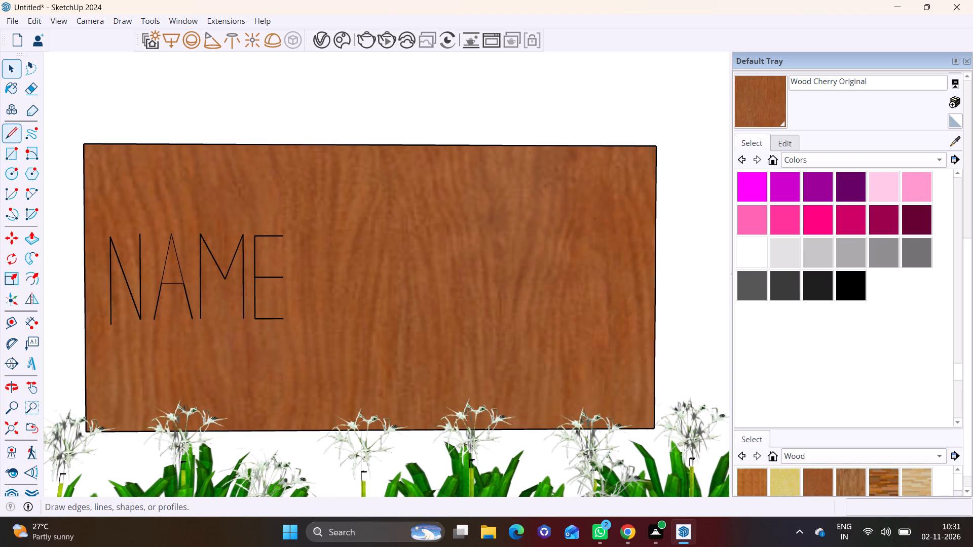
click(345, 321)
click(342, 233)
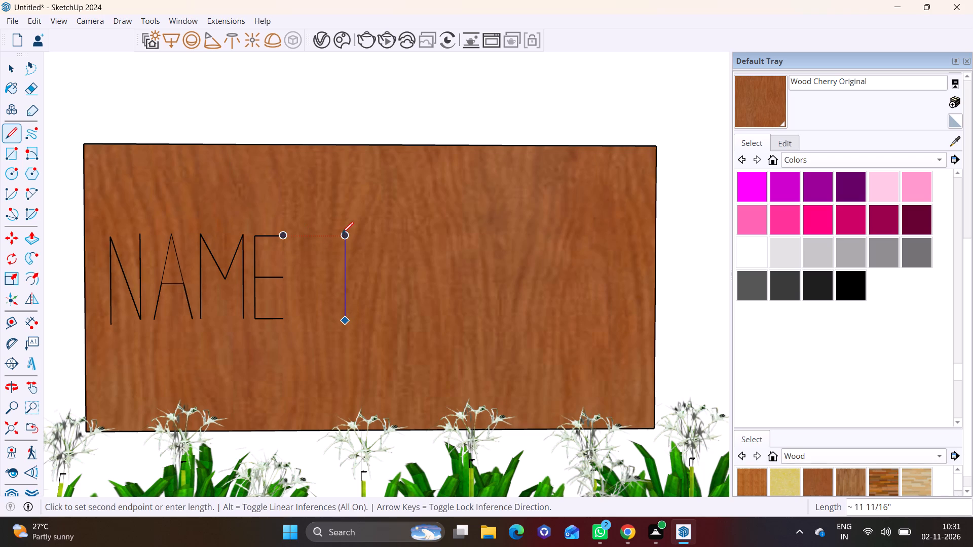
click(390, 236)
click(387, 272)
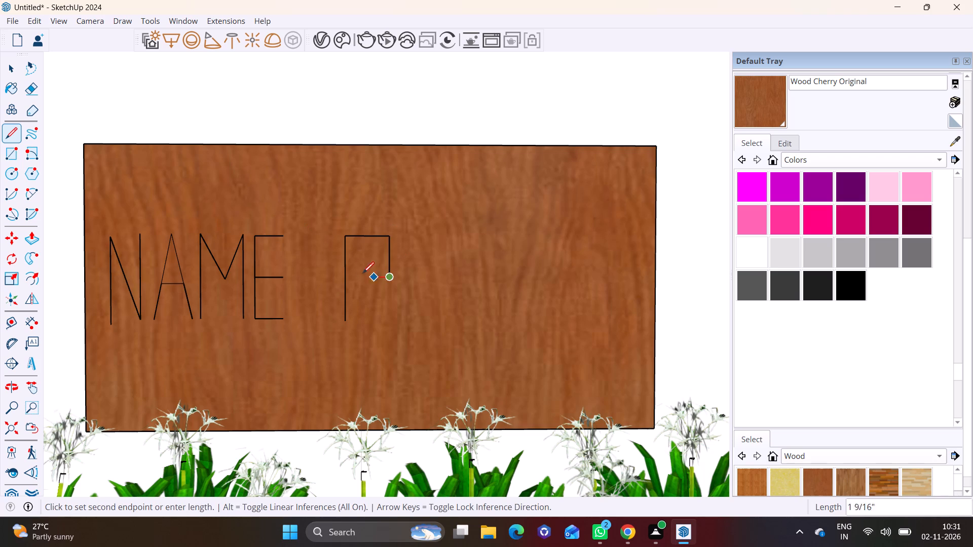
click(345, 270)
key(space)
Draw a letter L beside the P, matching its height and baseline, on the wood panel.
click(12, 139)
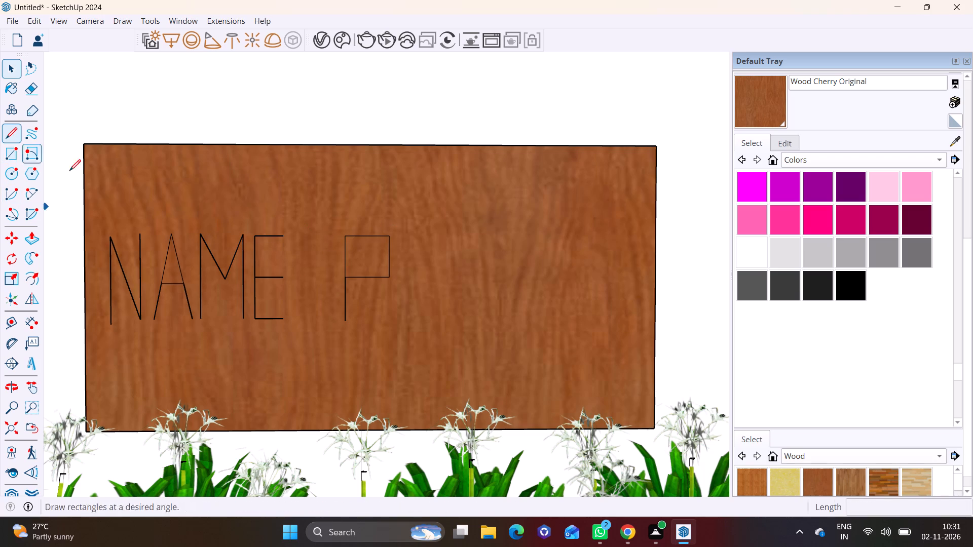
click(402, 237)
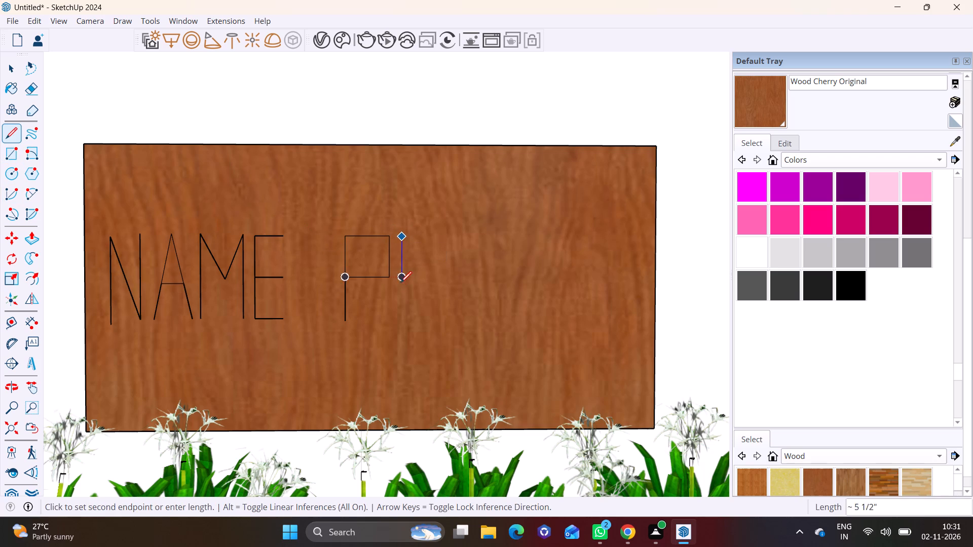
click(406, 319)
click(445, 319)
key(space)
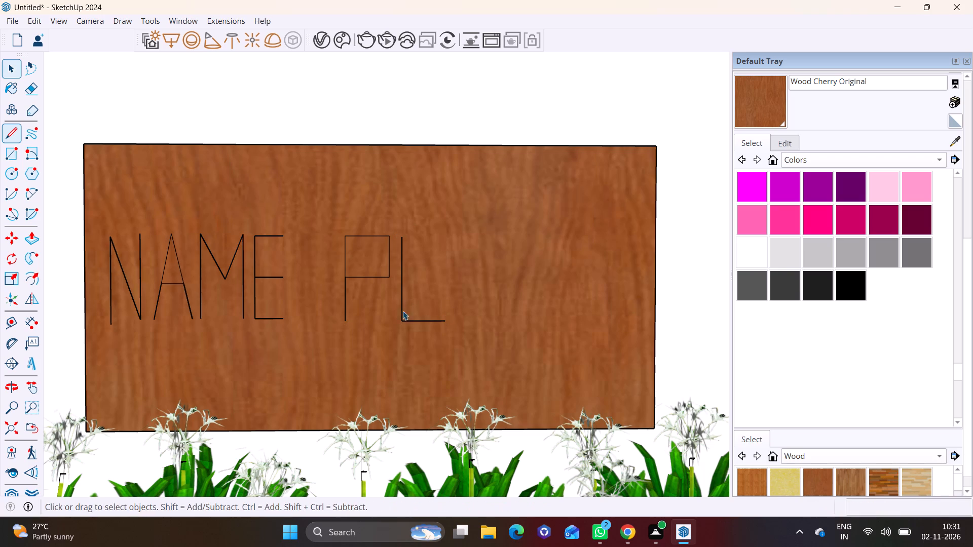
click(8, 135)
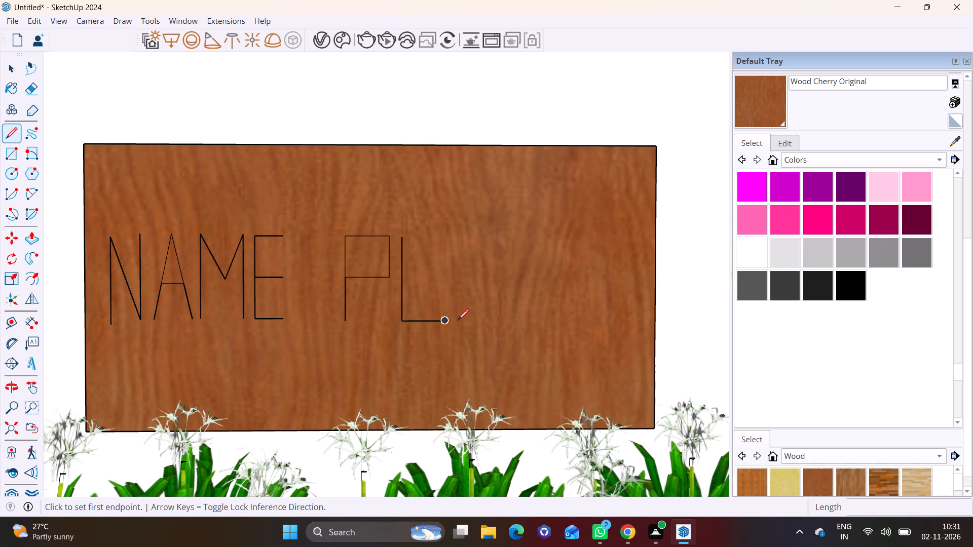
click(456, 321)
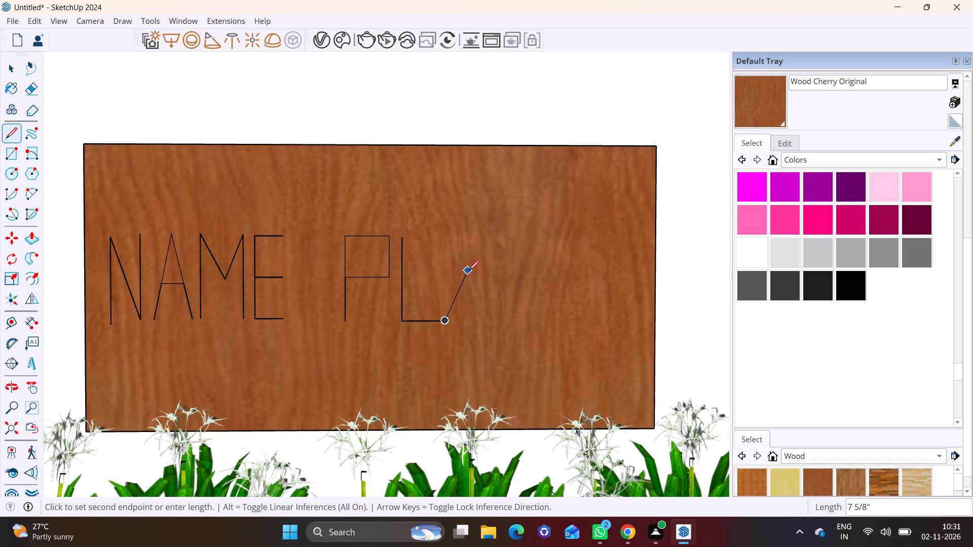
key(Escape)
Draw a letter A with a crossbar from the end of the L's foot on the wood panel, its slanted leg about 1' 7/8" long.
scroll(454, 309, up, 3)
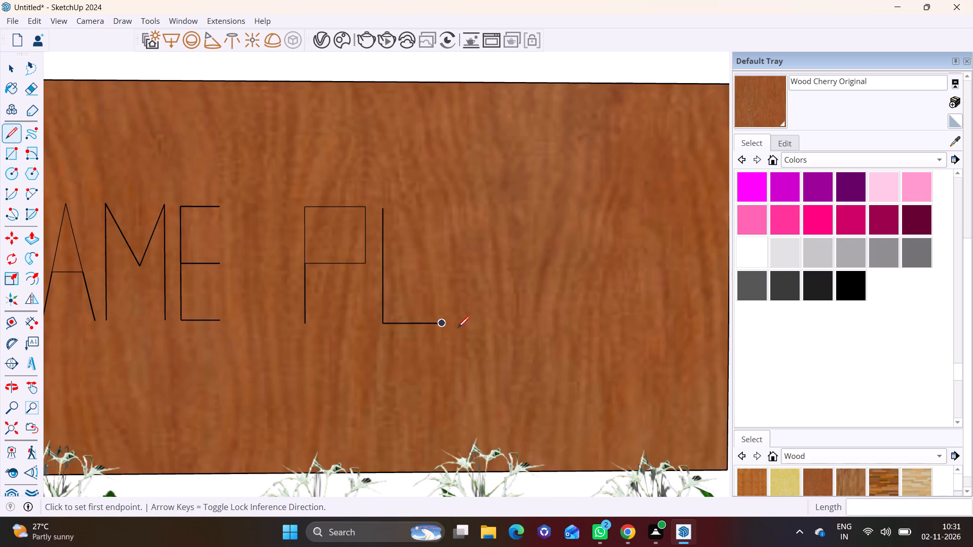
key(space)
shift+middle_drag(417, 316, 295, 300)
click(5, 132)
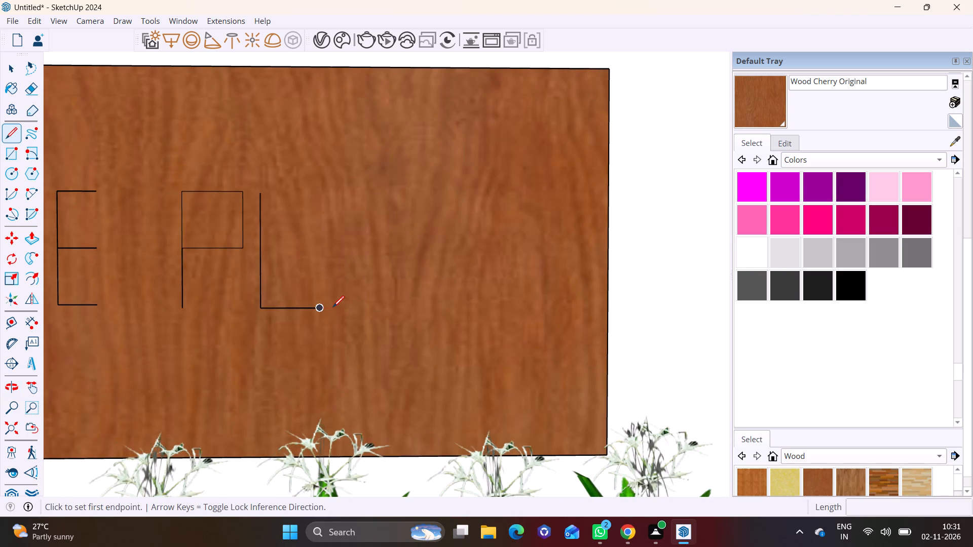
scroll(333, 307, up, 4)
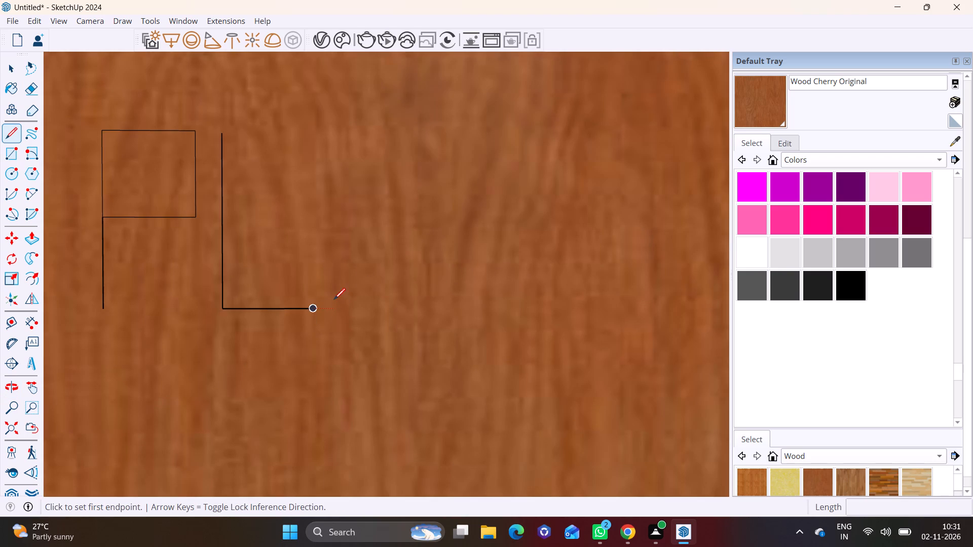
click(323, 309)
scroll(347, 253, down, 1)
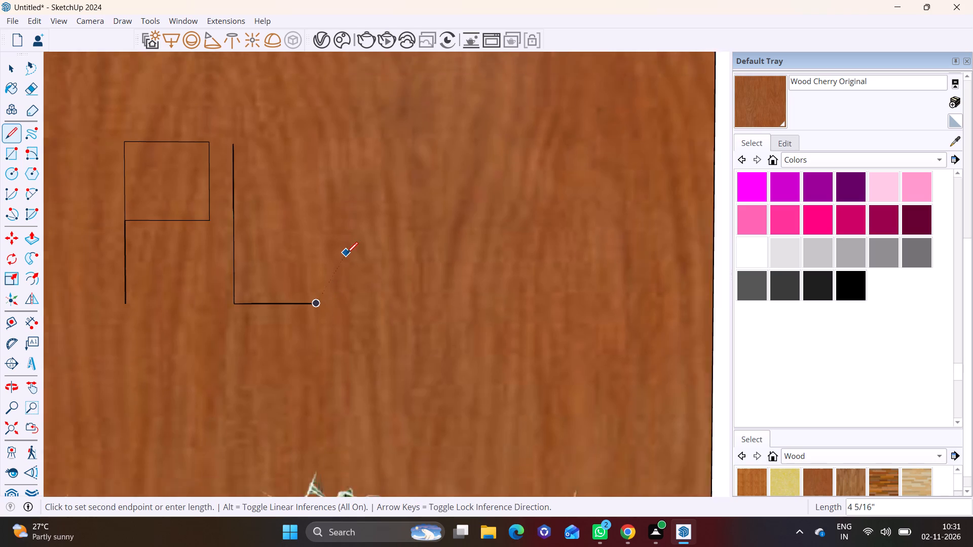
scroll(347, 253, down, 5)
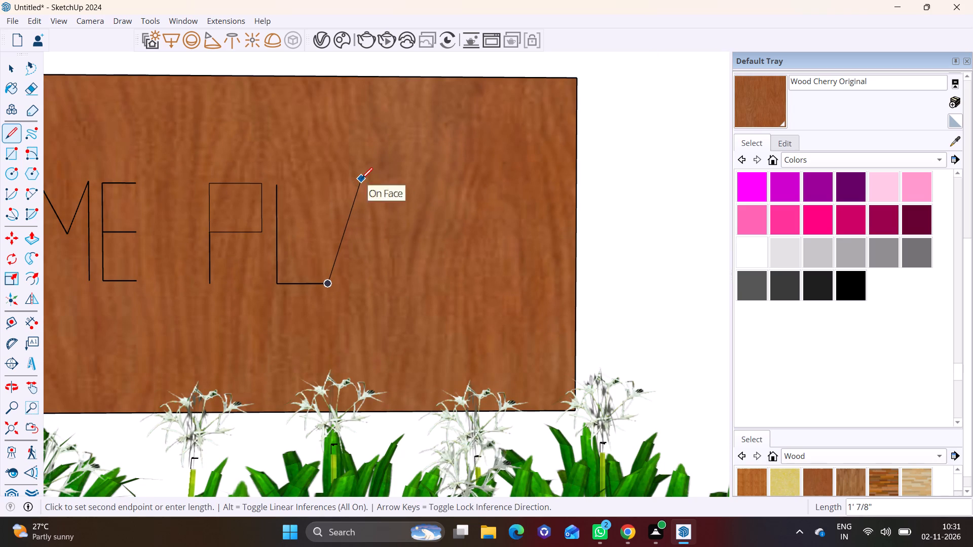
click(361, 179)
click(399, 286)
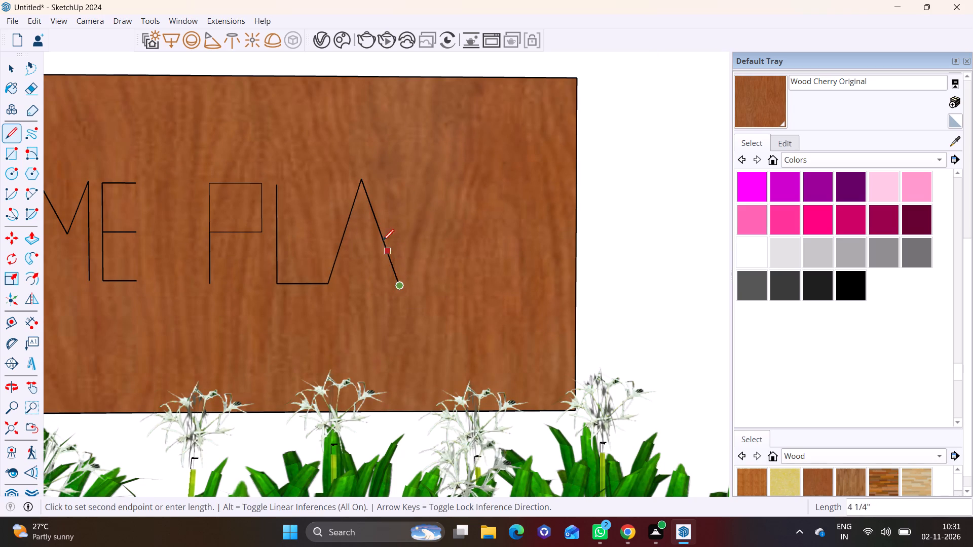
key(space)
click(6, 134)
click(341, 237)
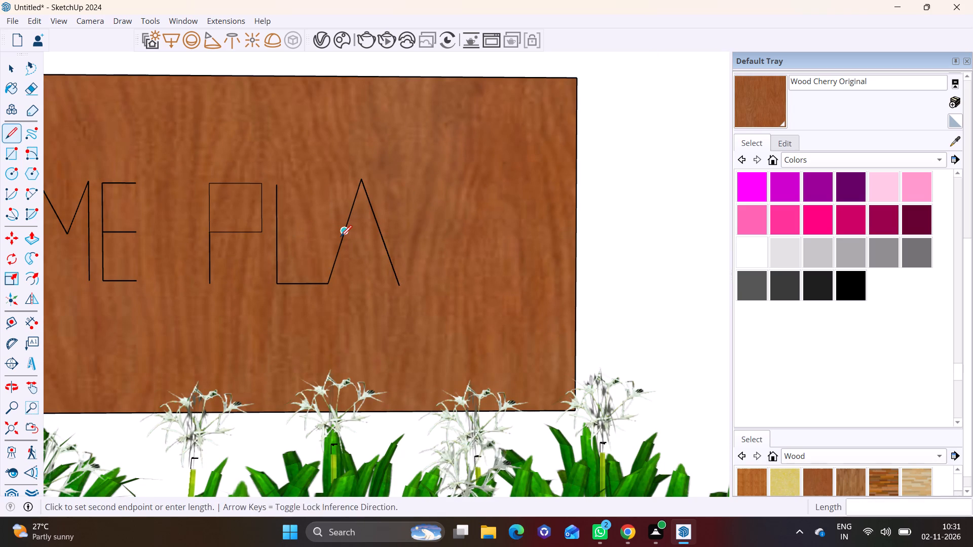
click(385, 236)
key(space)
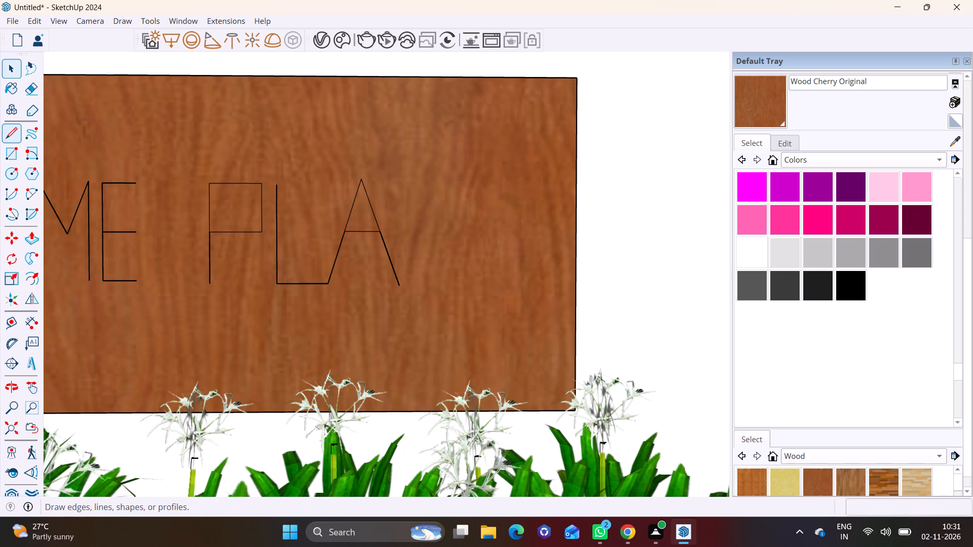
Draw a letter T beside the A, with a top bar about 8 1/4" wide and a stem centred beneath it.
click(18, 130)
scroll(359, 242, up, 1)
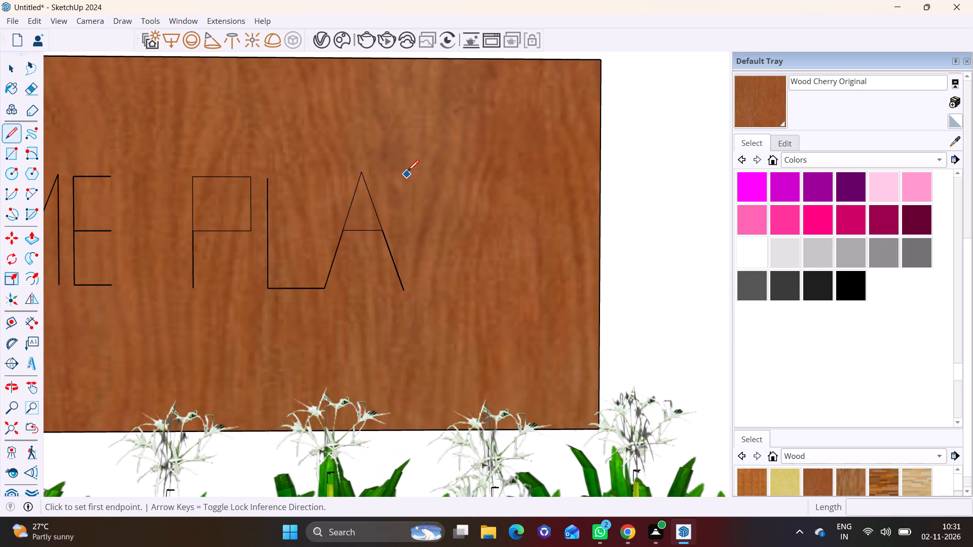
click(408, 169)
click(485, 171)
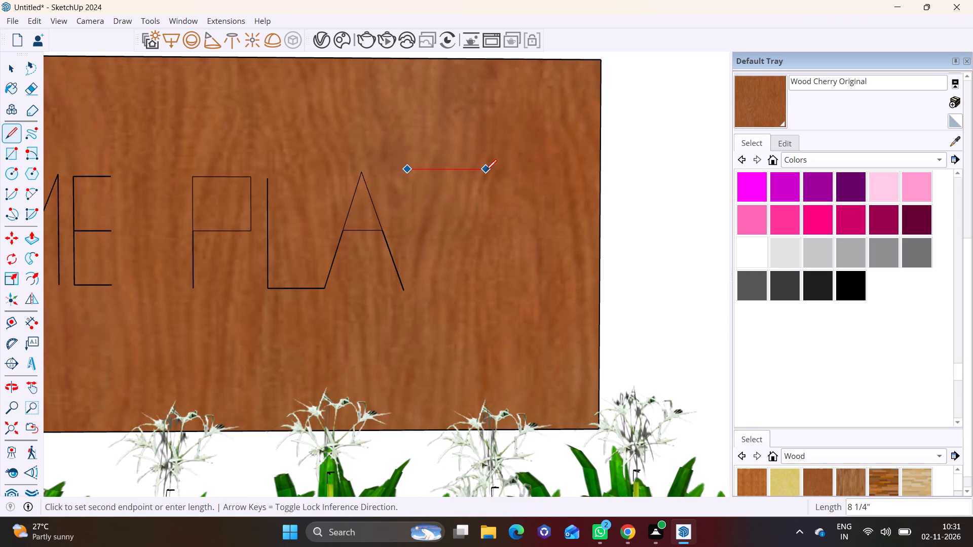
key(space)
click(9, 128)
click(449, 166)
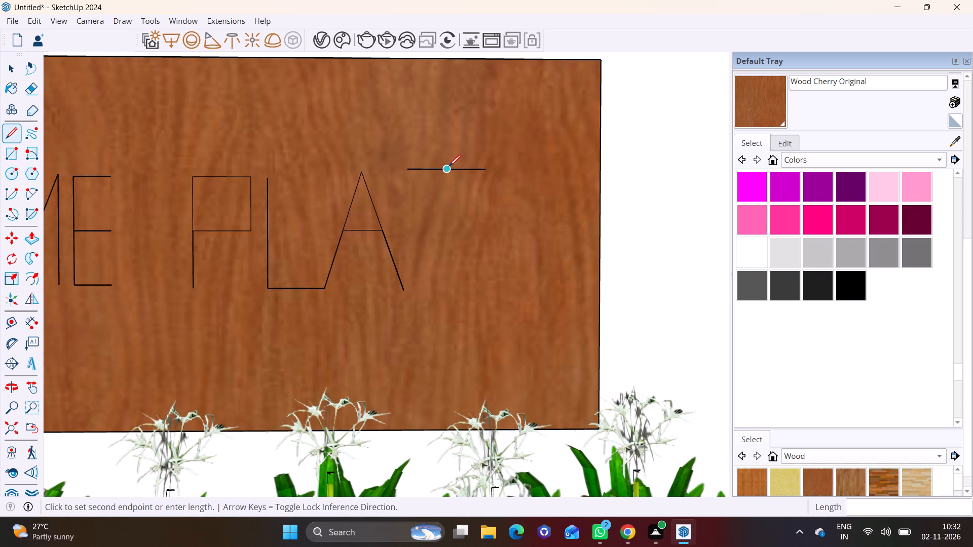
click(448, 290)
key(space)
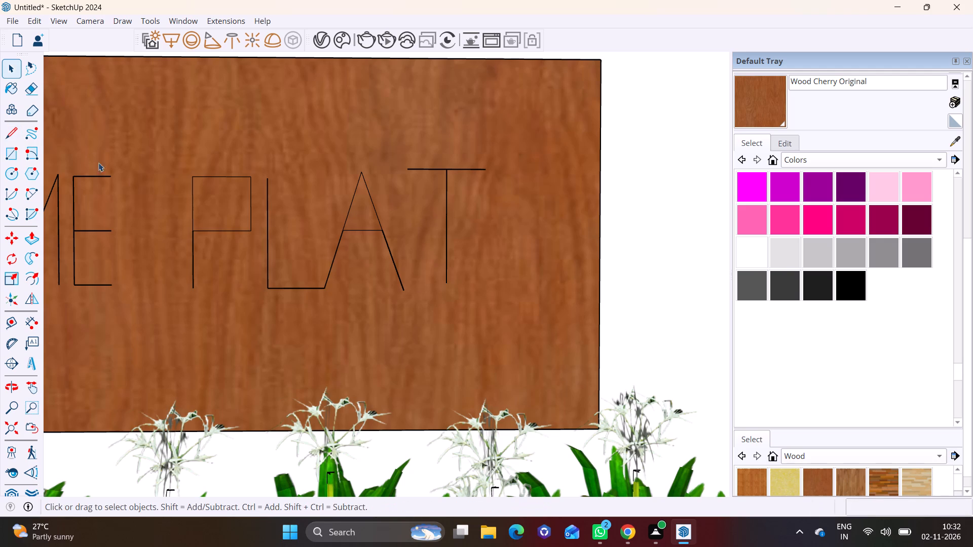
Draw a letter E beside the T, matching its height, with a top arm about 6" long, completing the word PLATE.
click(5, 132)
click(506, 169)
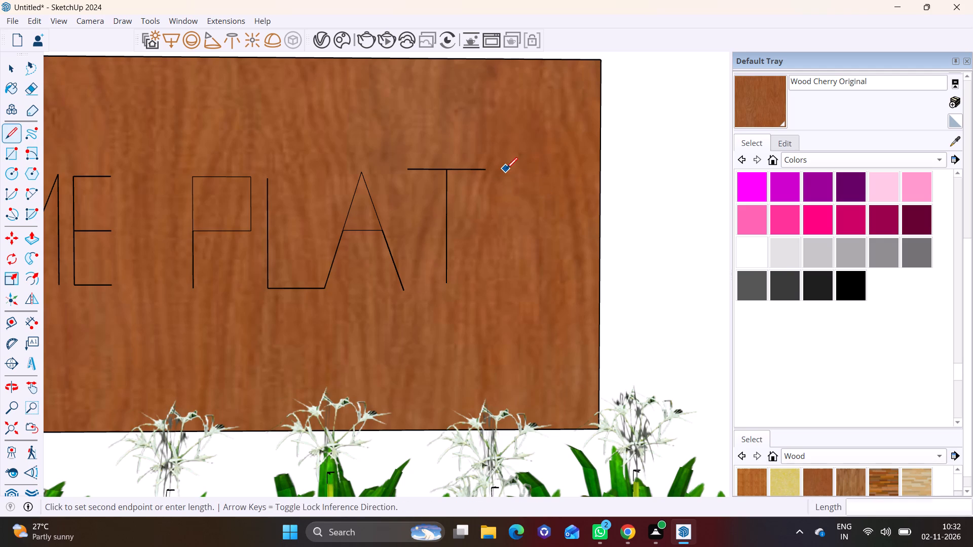
click(510, 284)
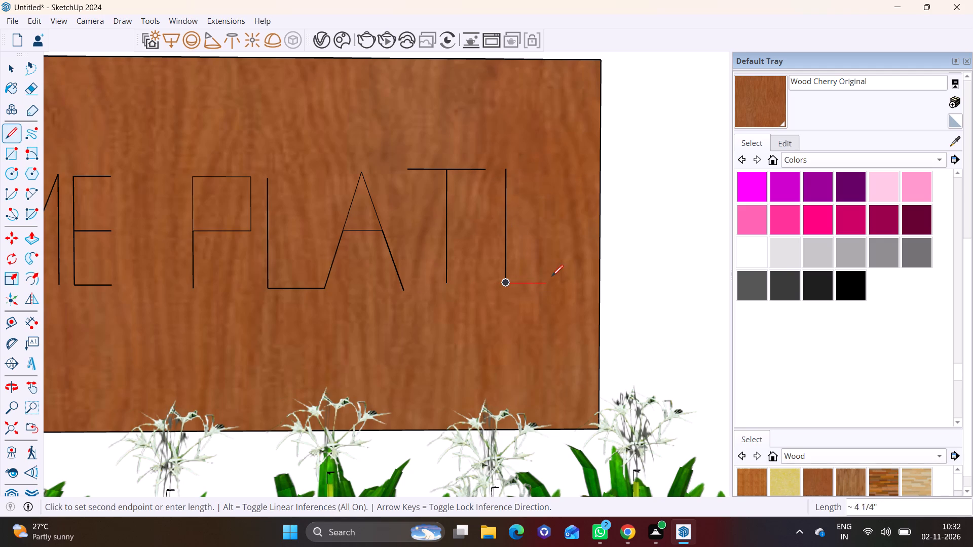
click(571, 276)
key(space)
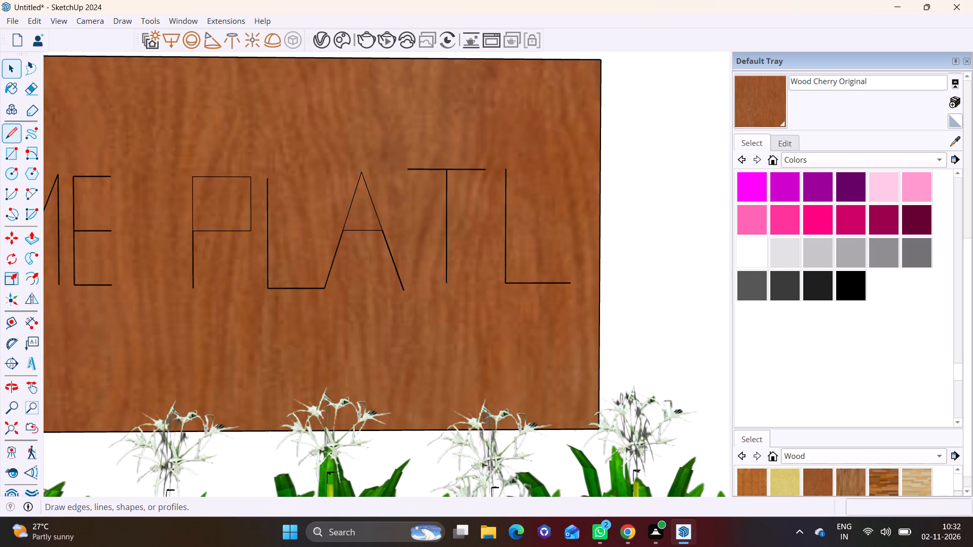
click(20, 135)
click(505, 171)
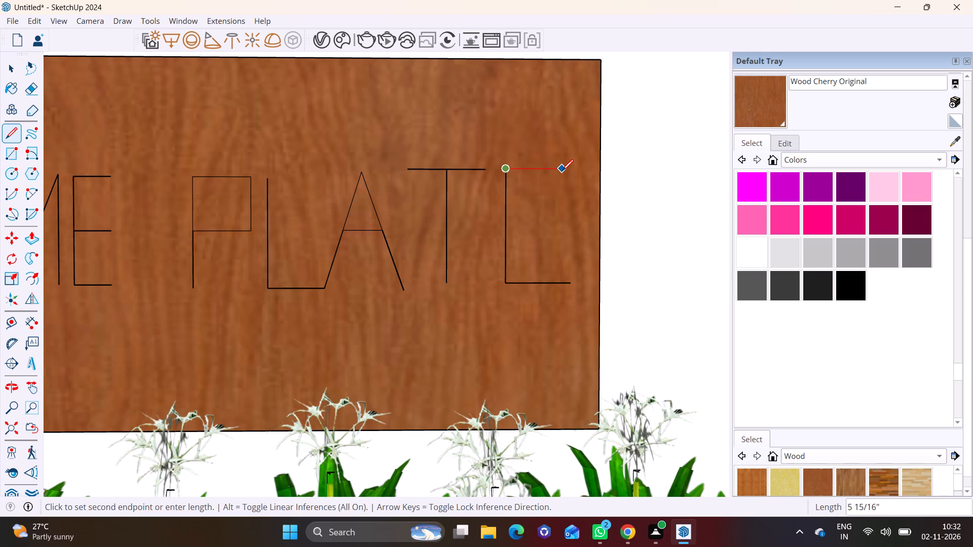
click(565, 171)
key(space)
click(18, 131)
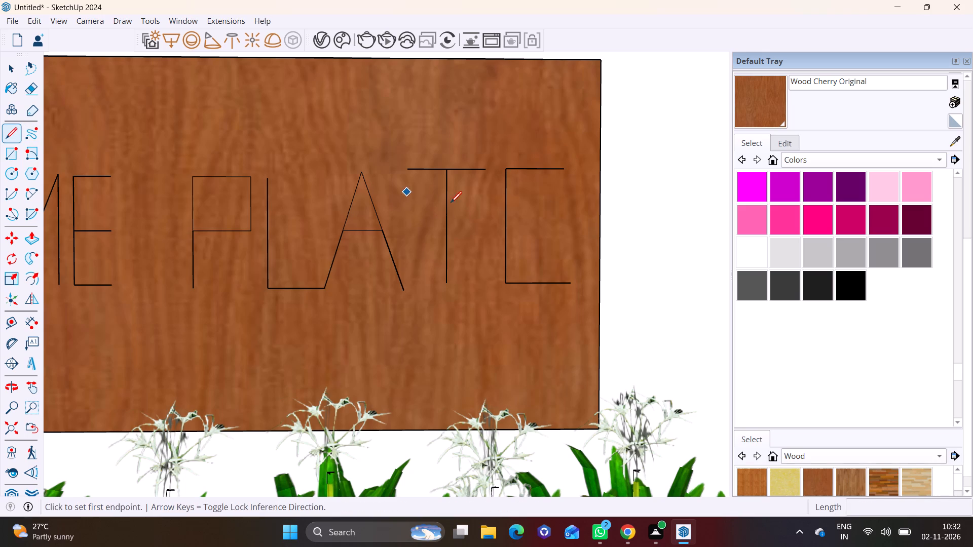
click(510, 222)
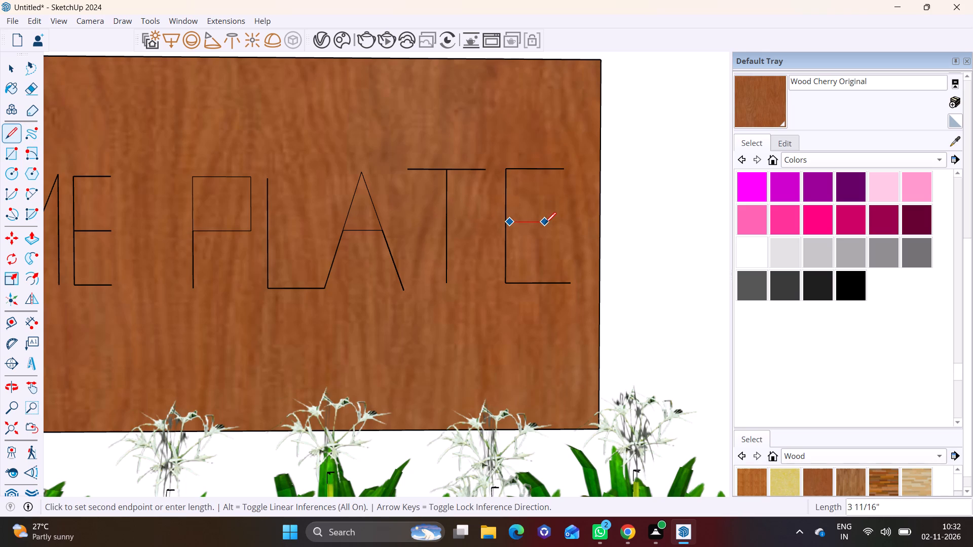
key(Escape)
click(13, 128)
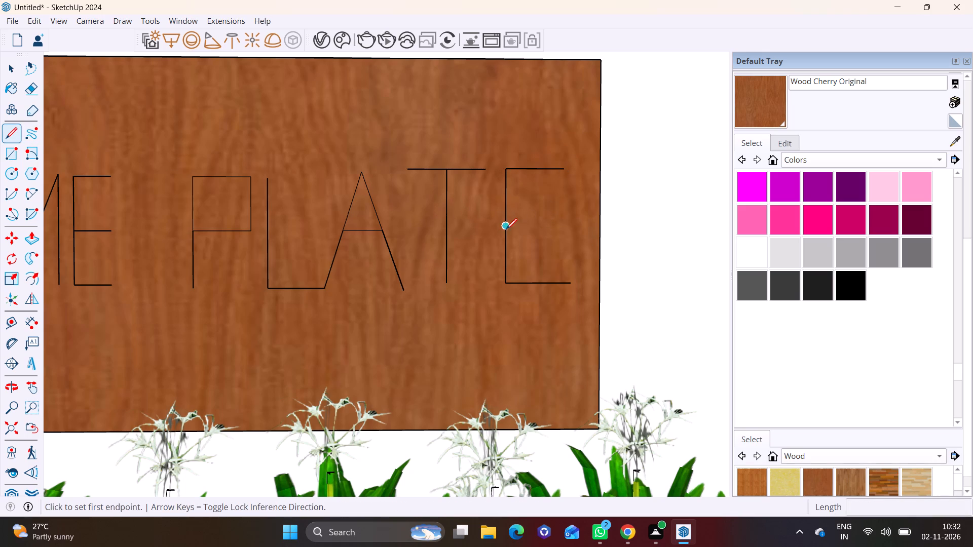
click(505, 225)
click(564, 223)
key(space)
Examine the lettered sign in context and review the whole building facade from the front and at an angle.
scroll(431, 319, down, 2)
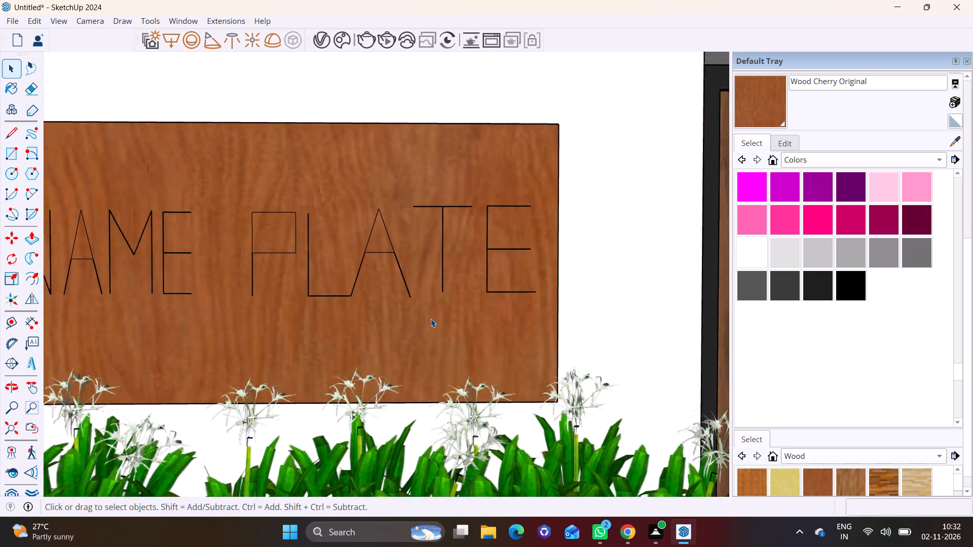
scroll(431, 319, down, 15)
shift+middle_drag(425, 311, 418, 299)
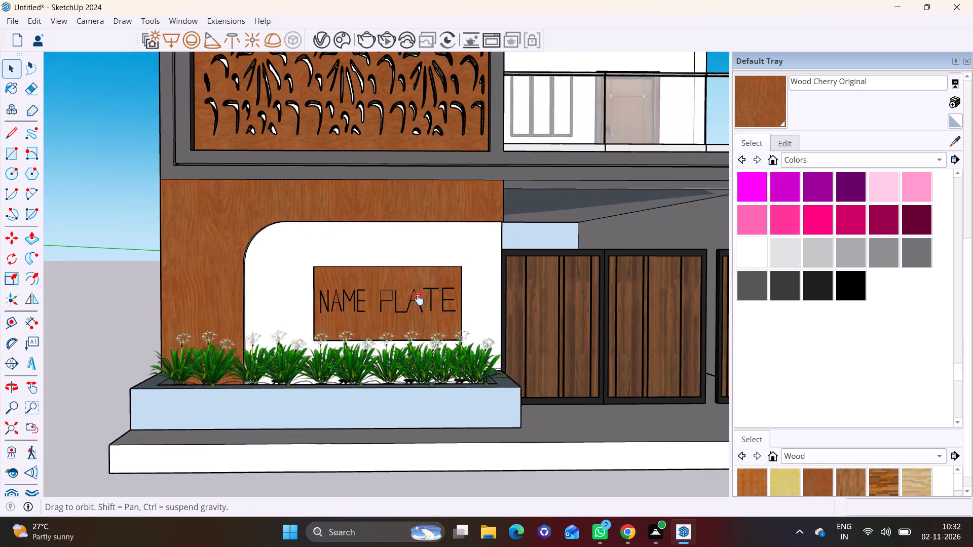
shift+middle_drag(418, 299, 420, 270)
scroll(432, 273, down, 2)
shift+middle_drag(559, 271, 443, 314)
scroll(434, 316, down, 3)
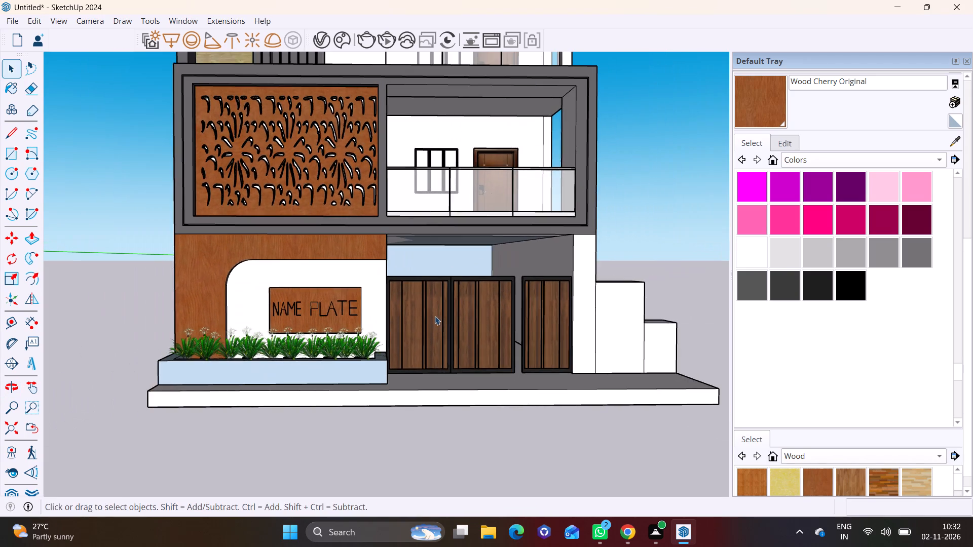
middle_drag(466, 317, 385, 343)
scroll(384, 317, down, 5)
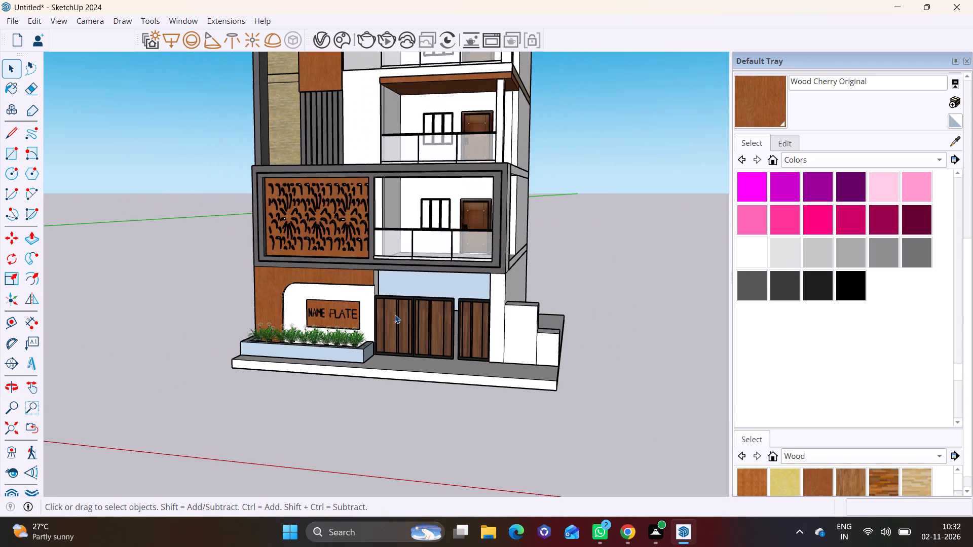
scroll(400, 315, down, 3)
shift+middle_drag(409, 320, 452, 385)
scroll(436, 334, down, 3)
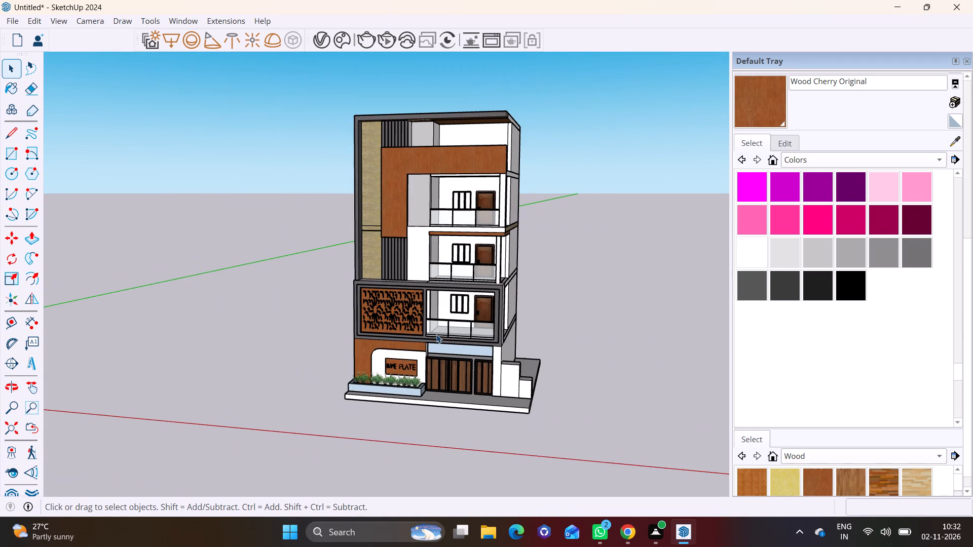
middle_drag(443, 319, 451, 305)
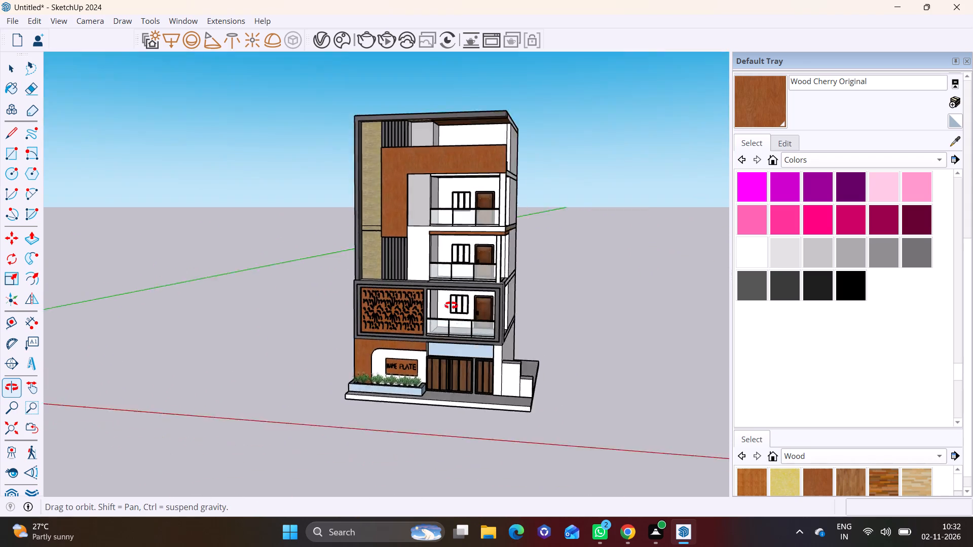
middle_drag(451, 305, 472, 274)
scroll(584, 122, up, 2)
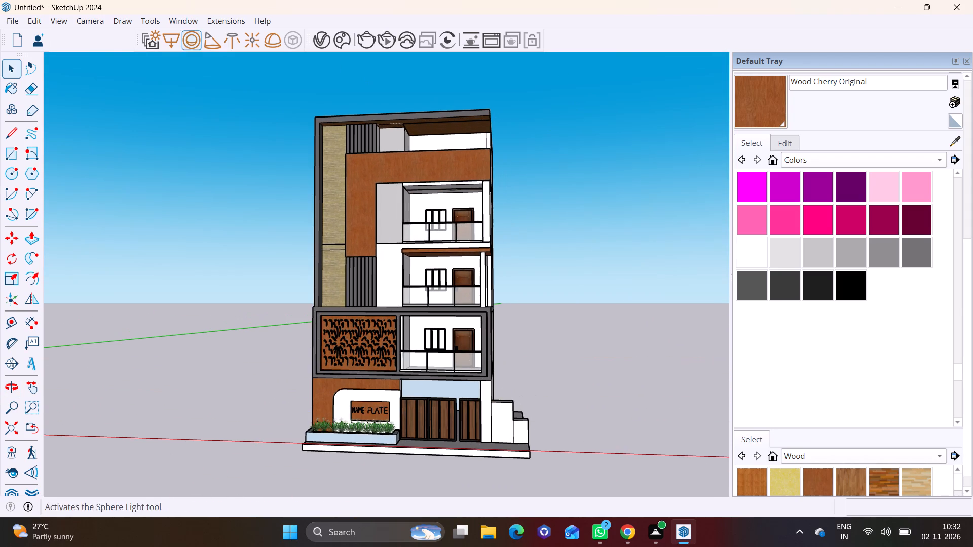
Open the 3D Warehouse and search its models for "ceiling lights".
click(193, 23)
click(224, 115)
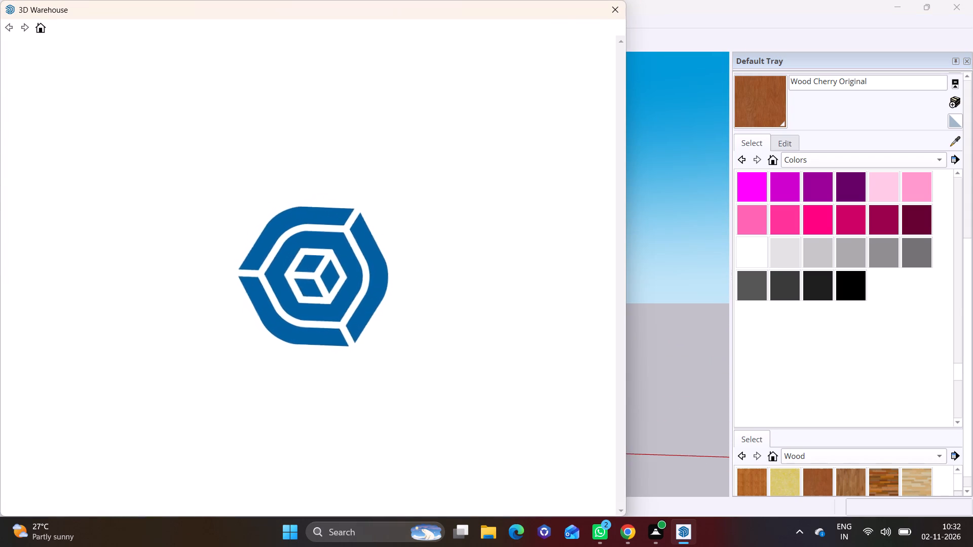
click(463, 57)
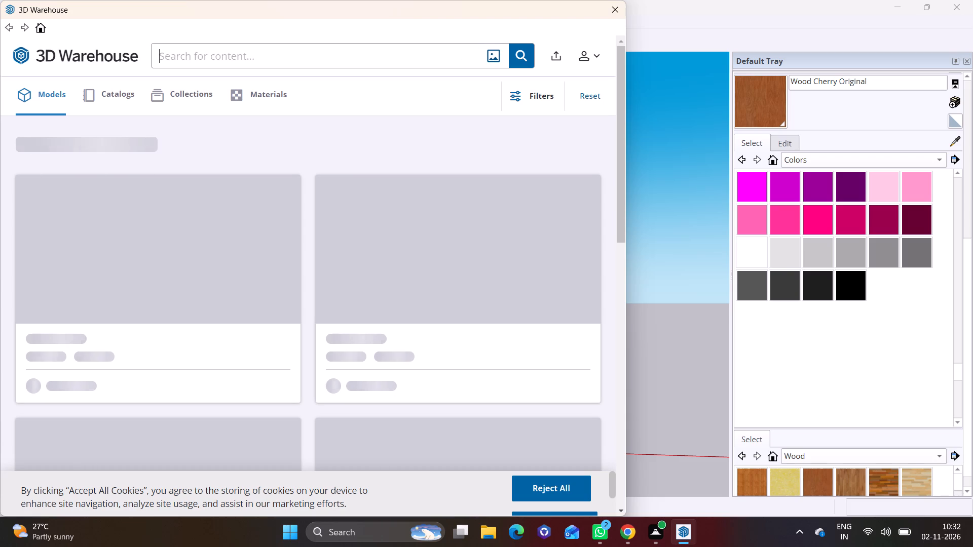
click(335, 53)
text(ceiling)
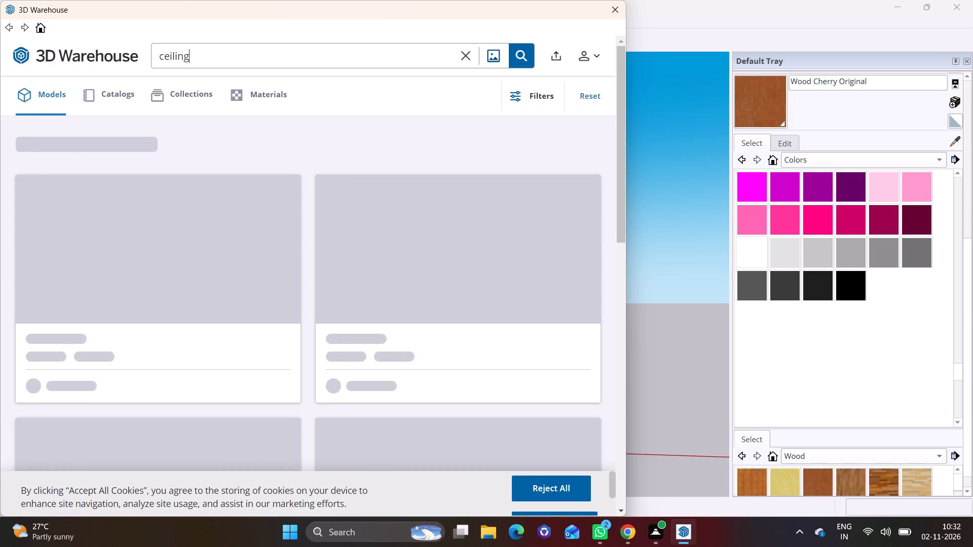
key(space)
text(lights)
key(Return)
Look through the ceiling light search results for a fixture that suits the building's wood ceilings.
click(621, 509)
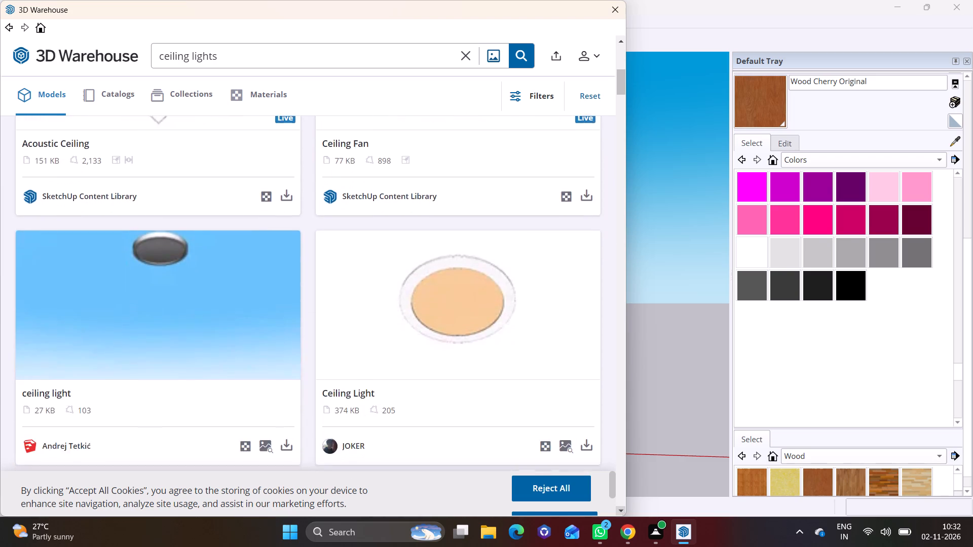
click(621, 509)
click(621, 509)
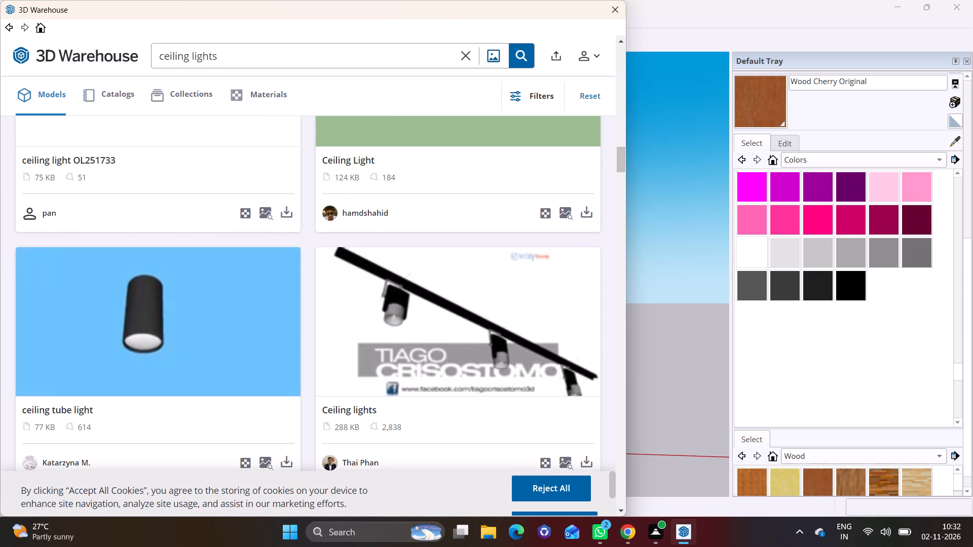
click(619, 507)
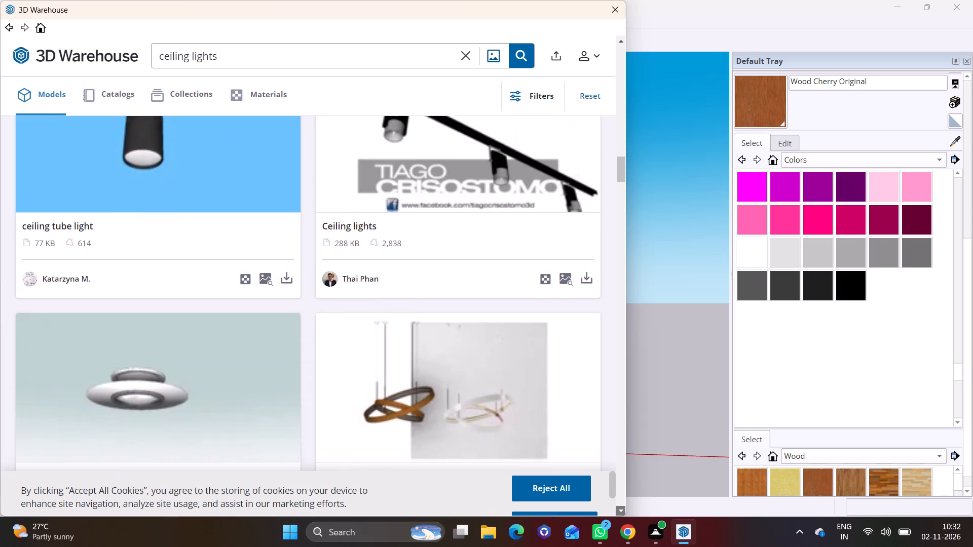
click(619, 506)
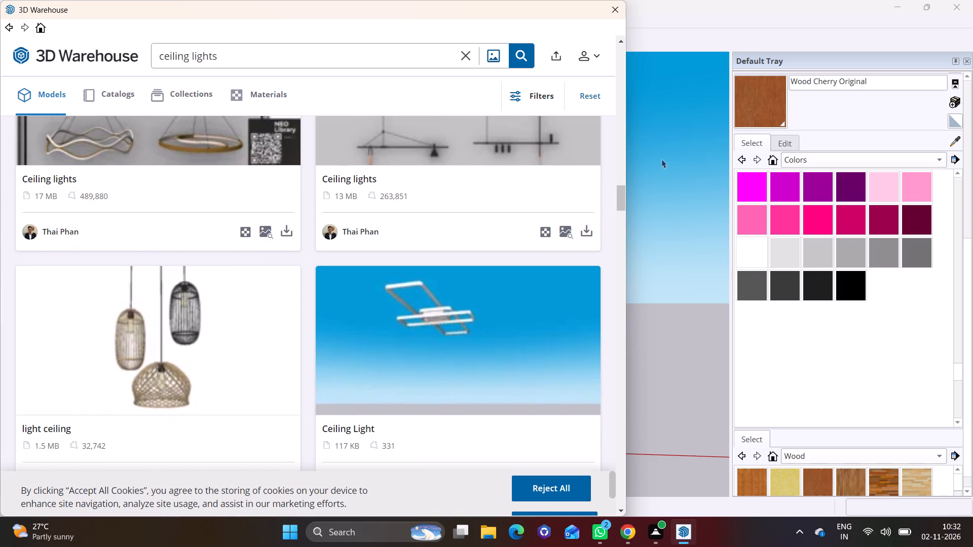
click(616, 39)
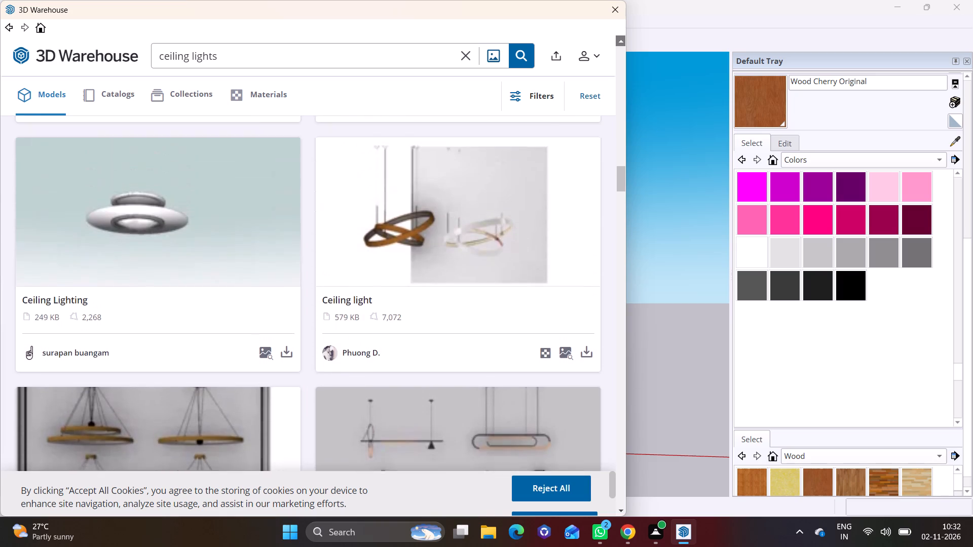
click(616, 39)
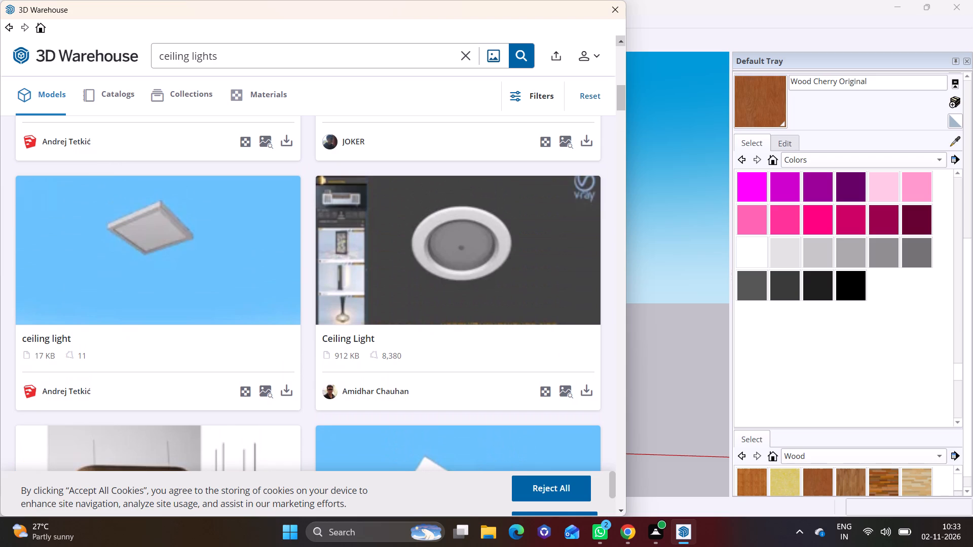
click(616, 39)
click(616, 39)
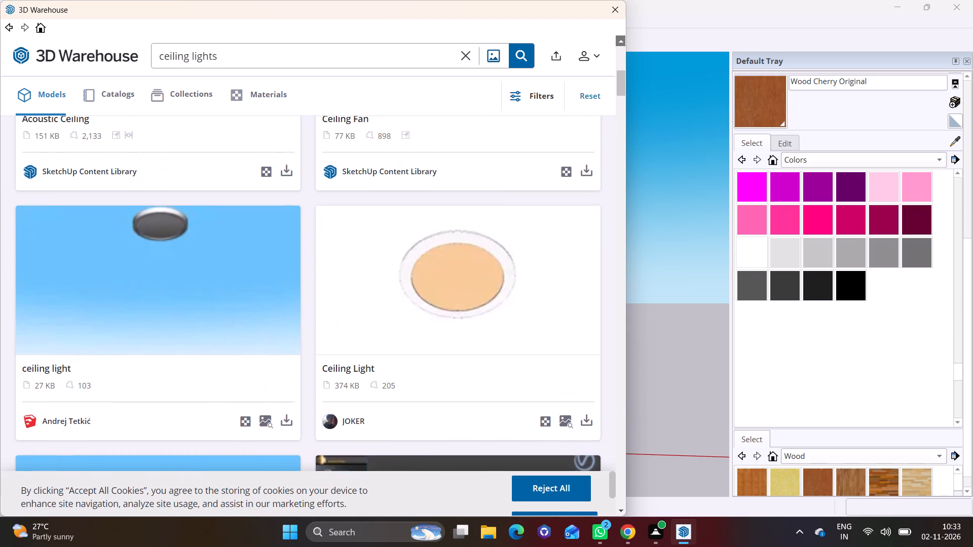
Load the round 374 KB Ceiling Light into the model and place it on the top-floor balcony's wood ceiling, near the inner side wall.
click(588, 437)
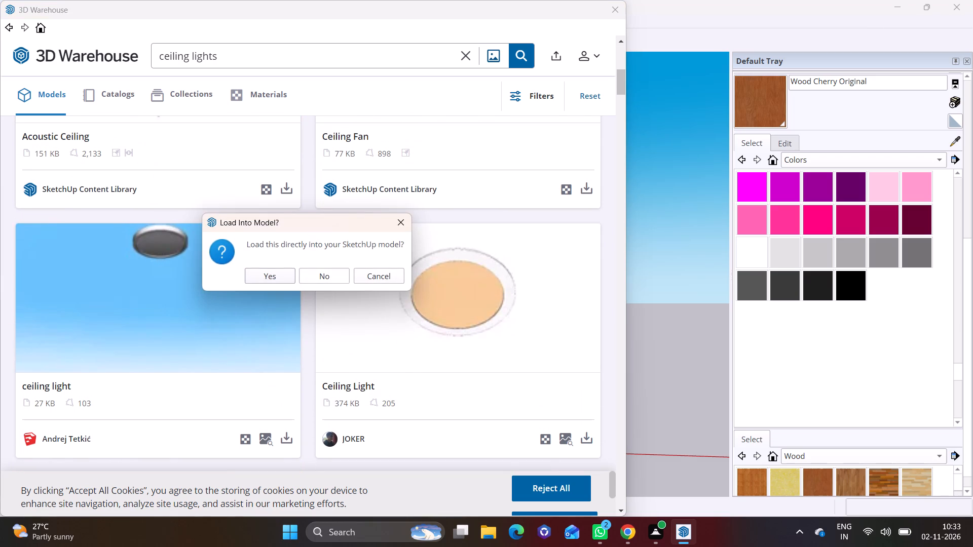
click(270, 277)
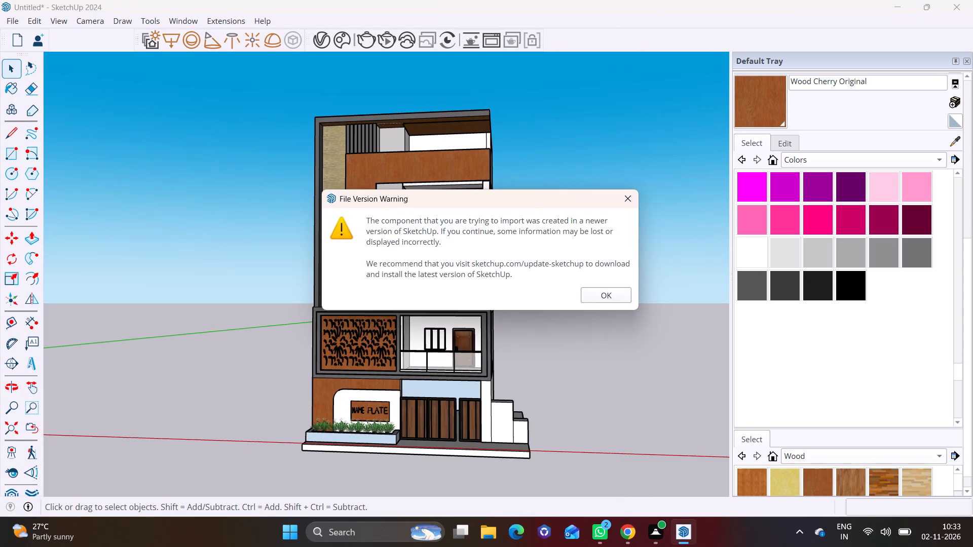
click(605, 297)
scroll(471, 133, up, 5)
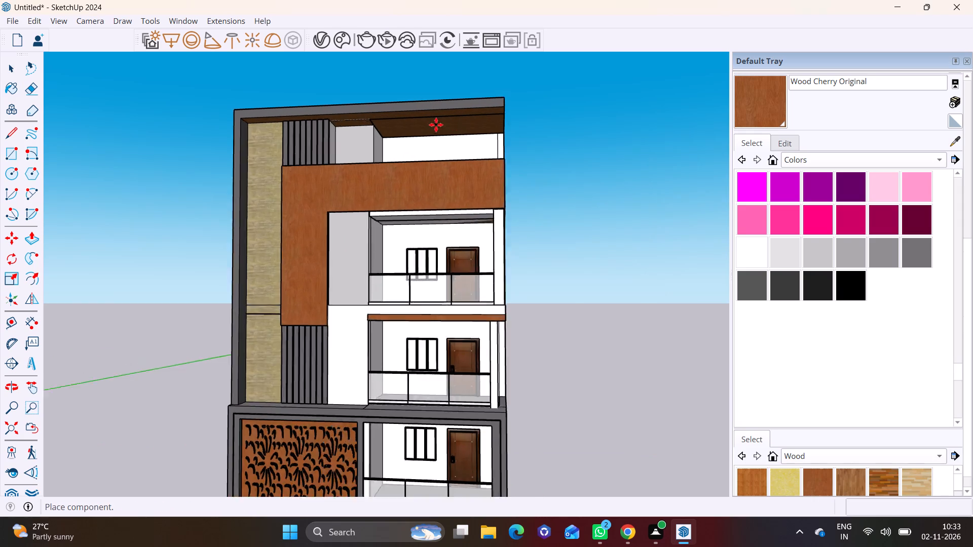
scroll(436, 125, up, 6)
scroll(270, 230, down, 5)
scroll(342, 191, up, 4)
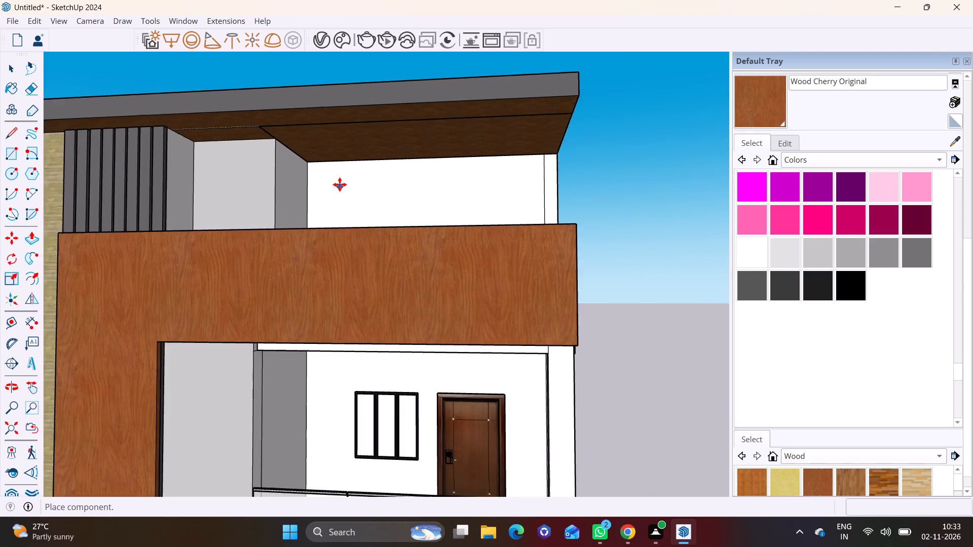
scroll(340, 184, up, 3)
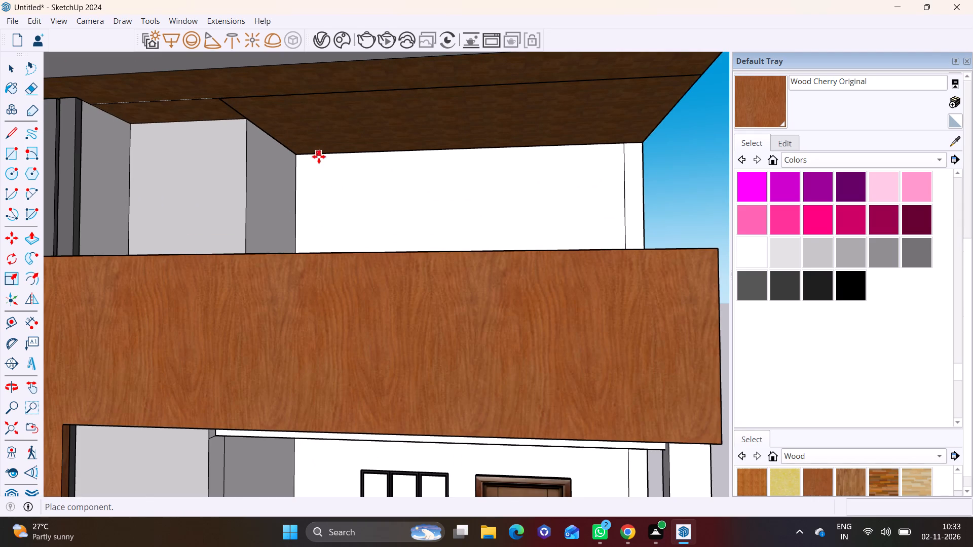
middle_drag(308, 125, 270, 170)
scroll(272, 170, down, 3)
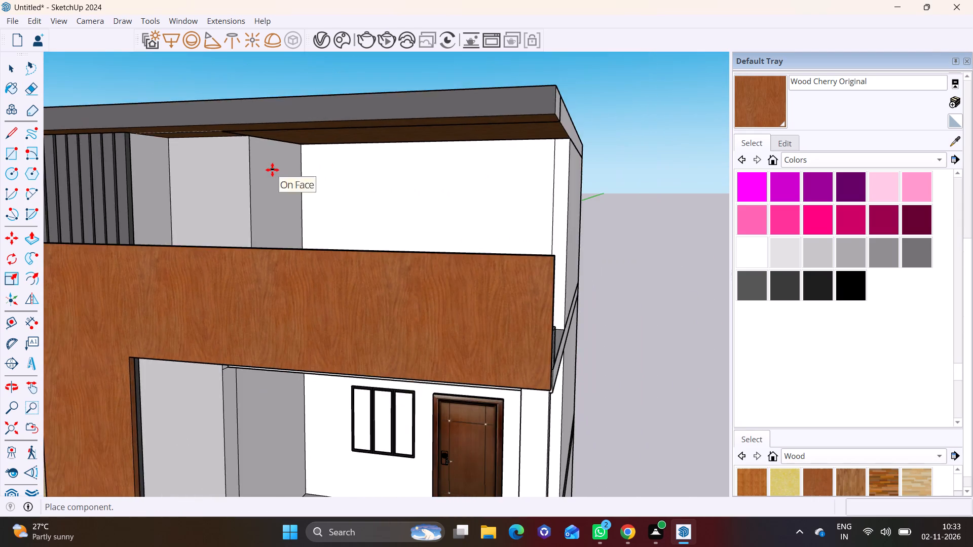
scroll(272, 170, down, 4)
middle_drag(327, 163, 363, 69)
scroll(311, 108, up, 7)
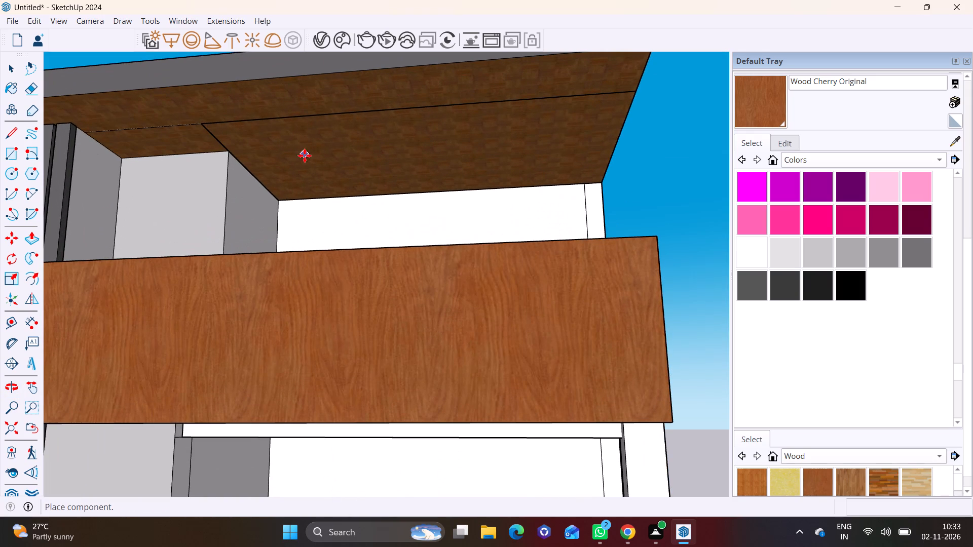
click(305, 155)
scroll(333, 177, up, 8)
key(space)
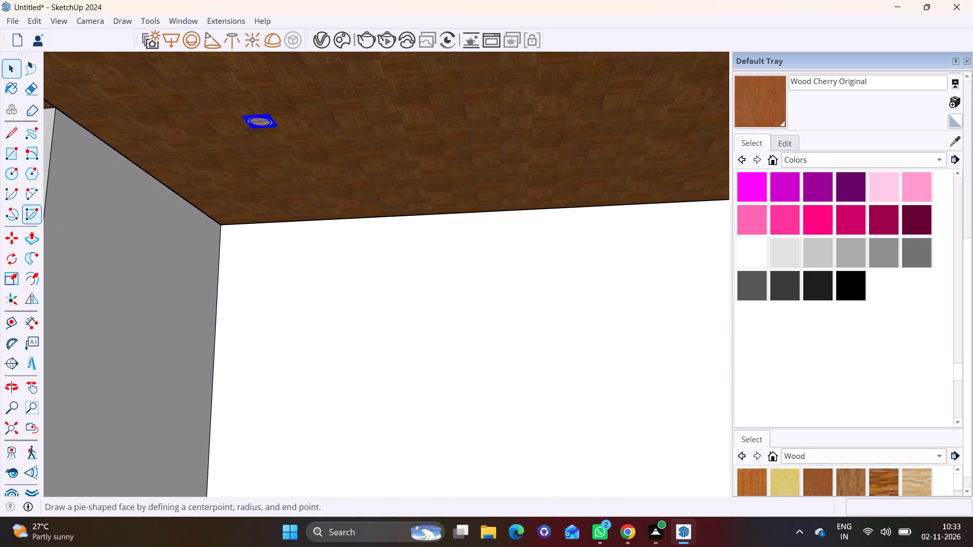
Scale the placed ceiling light up from one corner to roughly twice its size or more.
click(18, 277)
scroll(250, 130, up, 3)
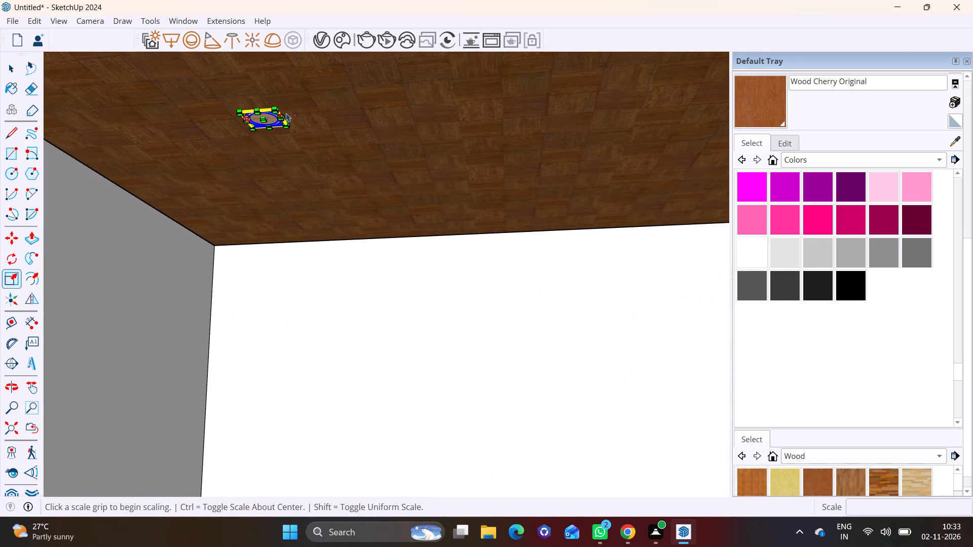
click(279, 106)
click(307, 75)
key(space)
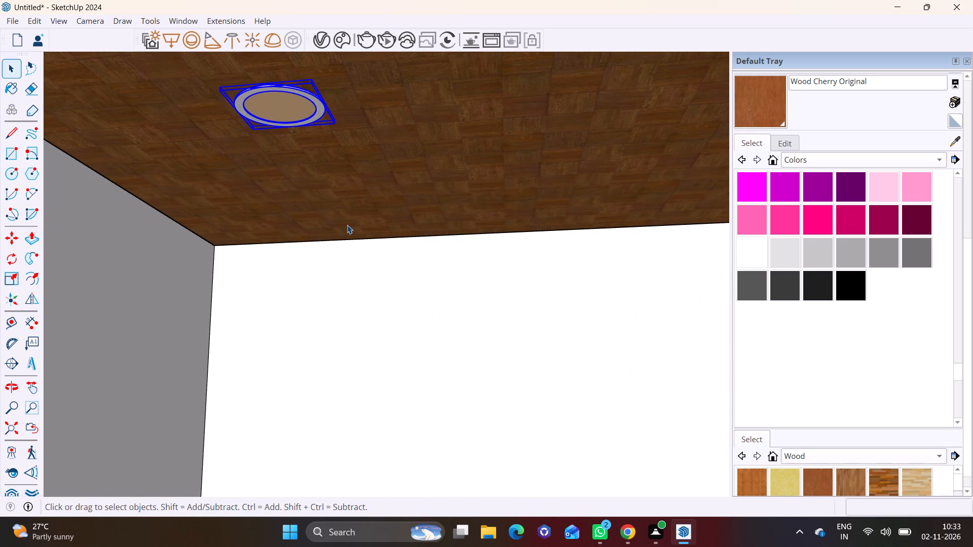
click(340, 249)
Paint the front strip of the top-floor roof's underside with Wood Cherry Original.
scroll(356, 239, down, 12)
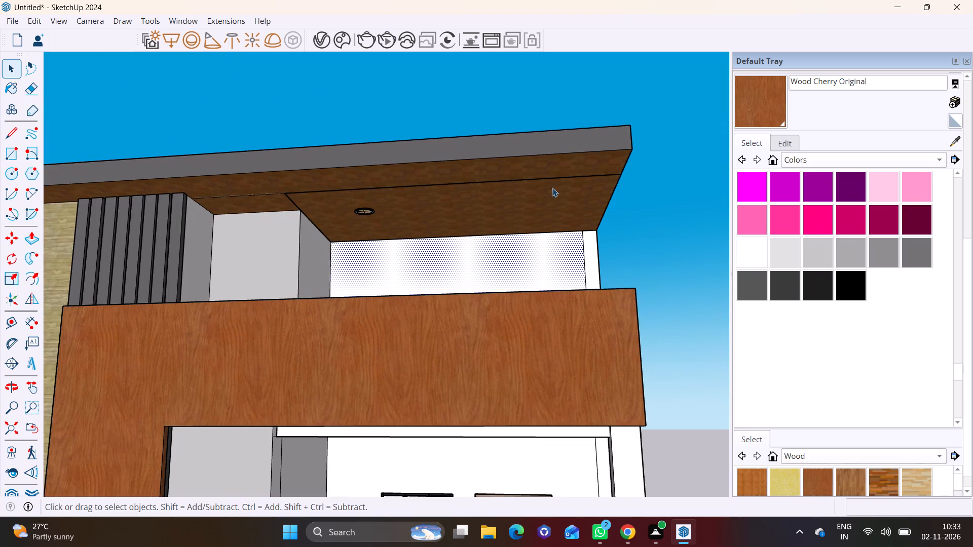
middle_drag(537, 181, 577, 149)
click(539, 307)
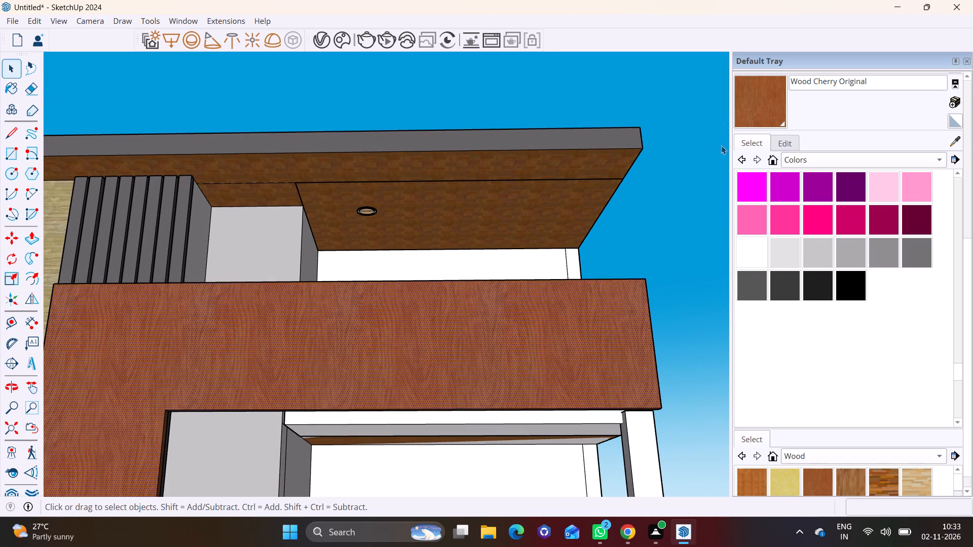
click(770, 103)
click(554, 191)
click(685, 218)
key(space)
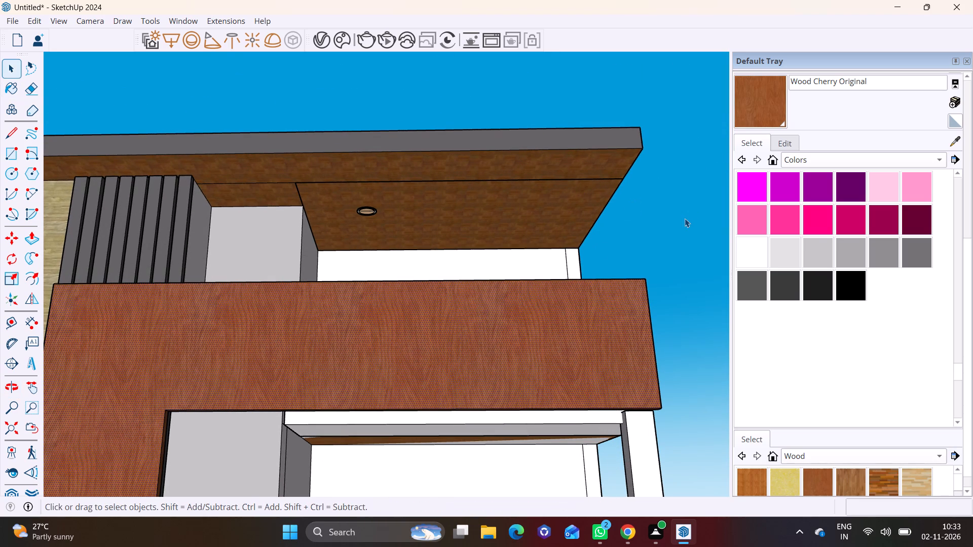
click(685, 218)
click(680, 174)
click(757, 111)
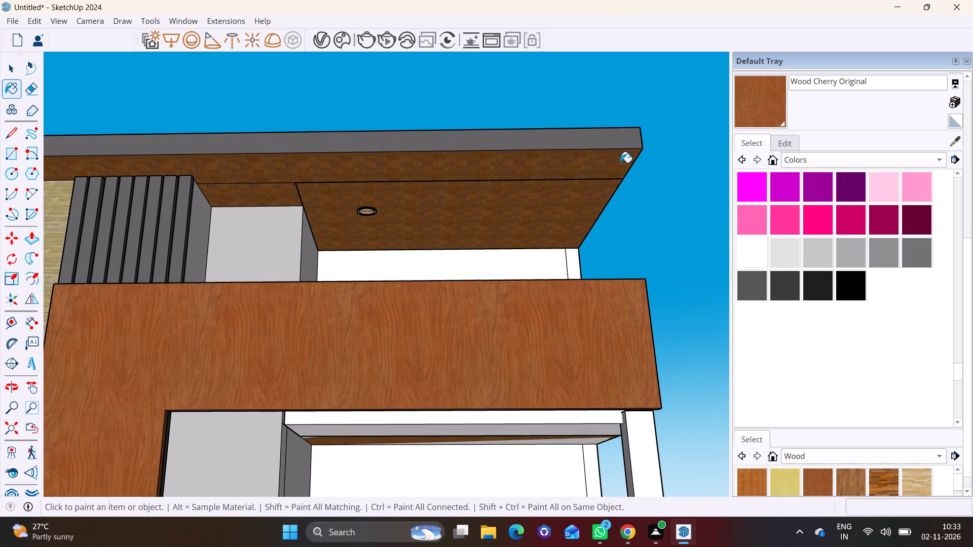
click(580, 162)
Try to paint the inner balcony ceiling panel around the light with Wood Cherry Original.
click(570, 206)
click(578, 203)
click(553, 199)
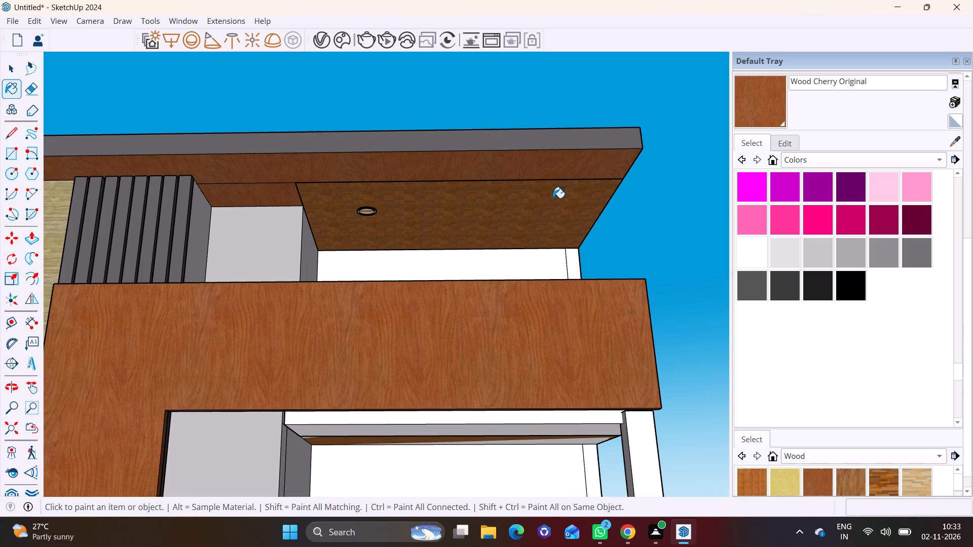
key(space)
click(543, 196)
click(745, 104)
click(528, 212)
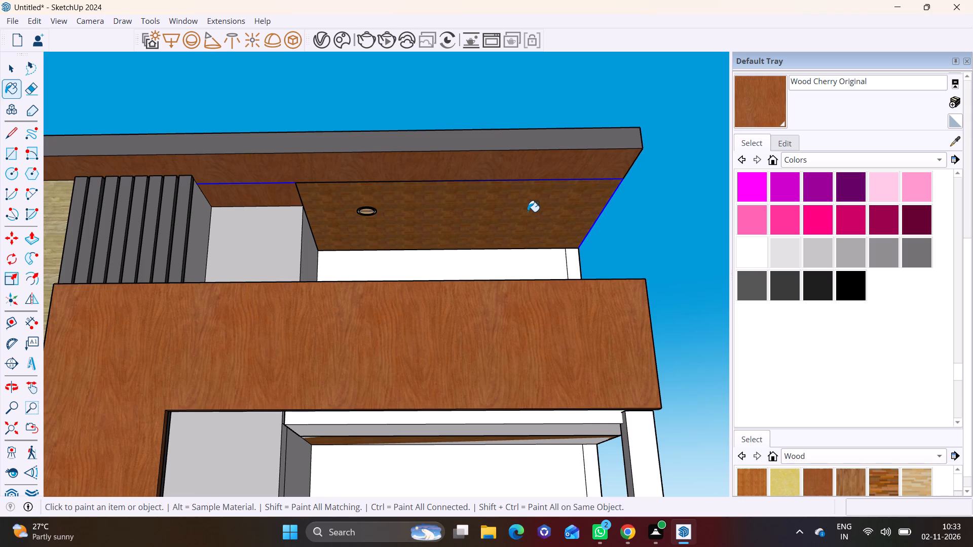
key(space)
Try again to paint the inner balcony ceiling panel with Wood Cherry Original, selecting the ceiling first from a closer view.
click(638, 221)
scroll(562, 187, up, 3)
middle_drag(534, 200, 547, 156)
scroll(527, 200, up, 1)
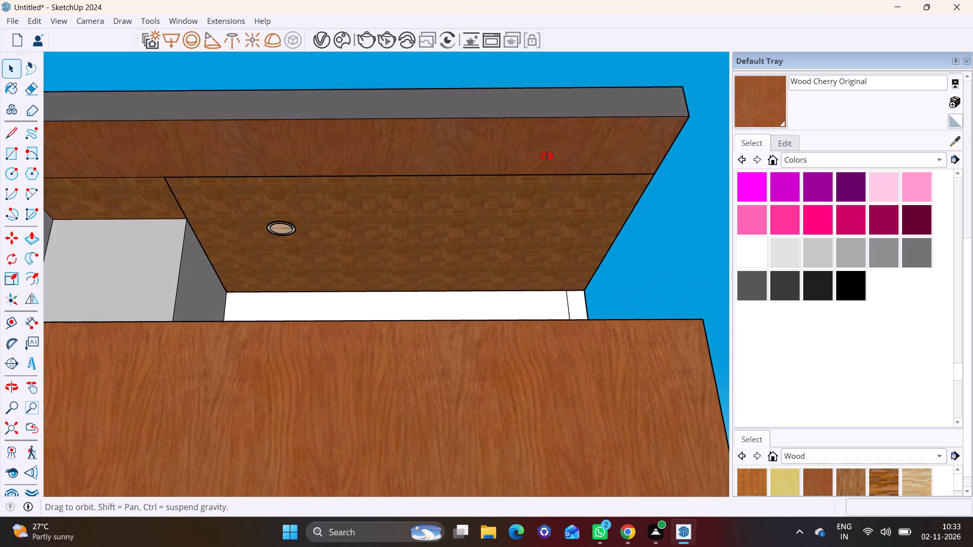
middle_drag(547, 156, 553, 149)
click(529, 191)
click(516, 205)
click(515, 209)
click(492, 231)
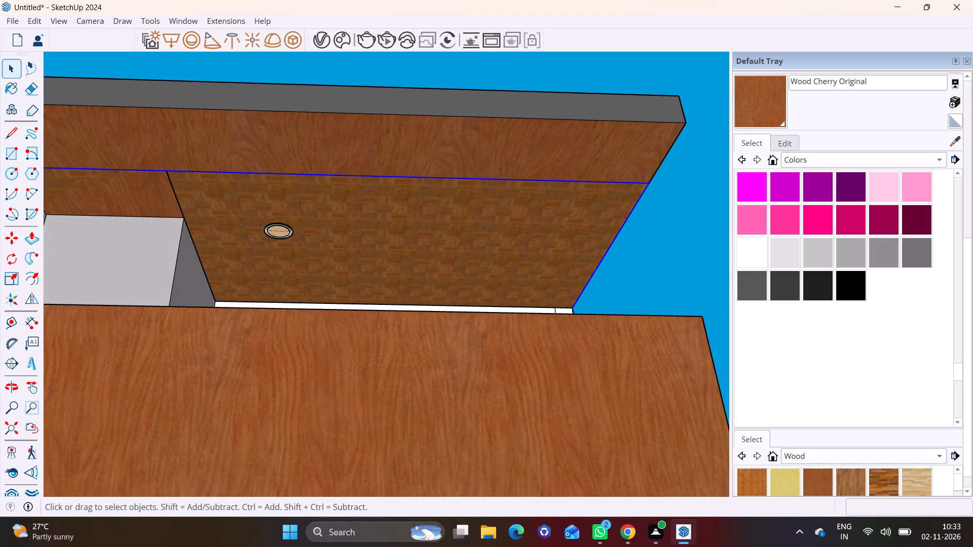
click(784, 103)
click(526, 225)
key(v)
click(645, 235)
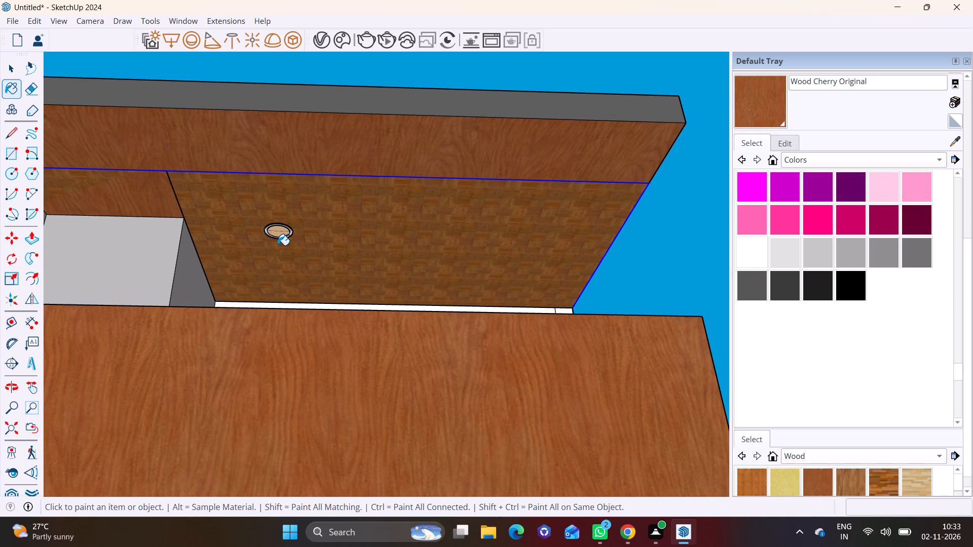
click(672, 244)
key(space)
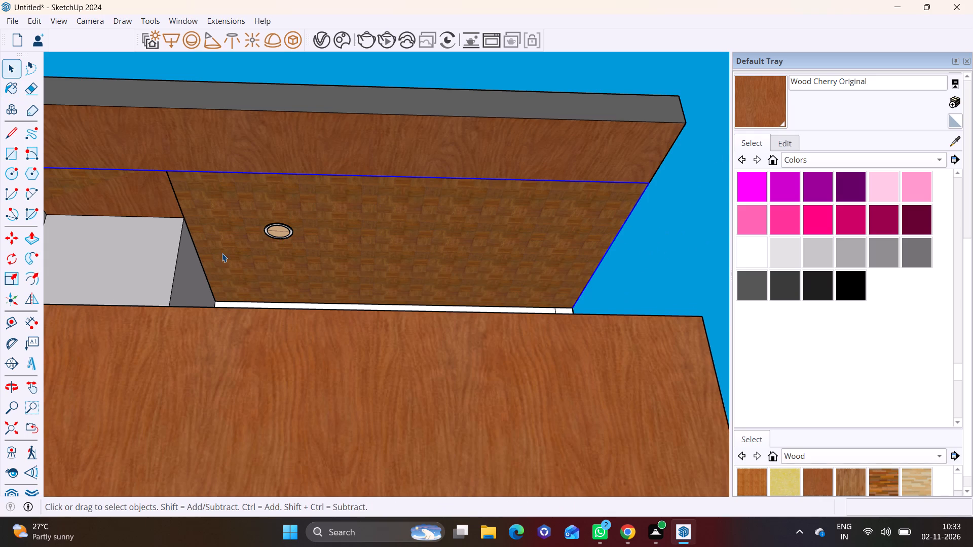
Copy the ceiling light once along the length of the top-floor balcony ceiling, keeping it in line with the original.
scroll(222, 253, up, 3)
click(307, 224)
middle_drag(285, 226, 229, 232)
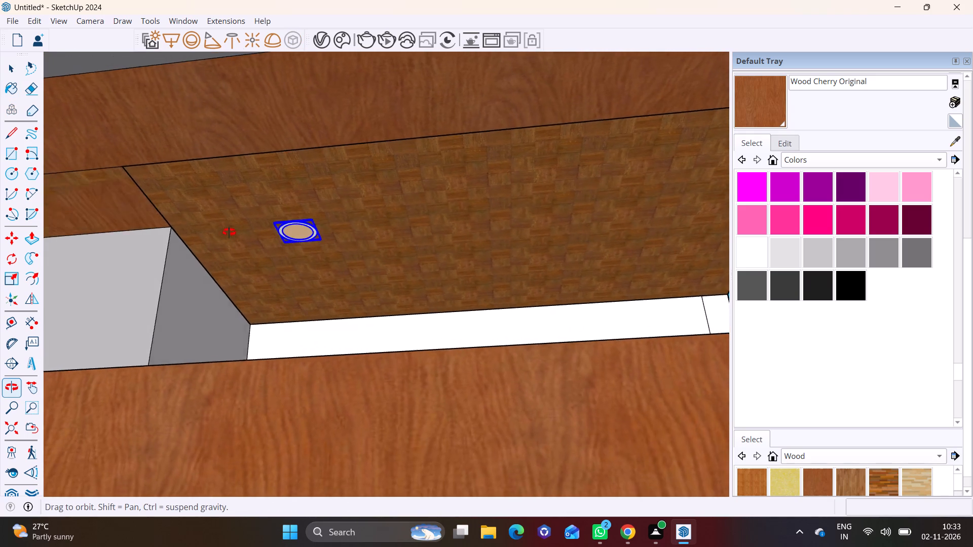
middle_drag(229, 232, 293, 212)
scroll(297, 224, down, 2)
shift+middle_drag(304, 228, 256, 230)
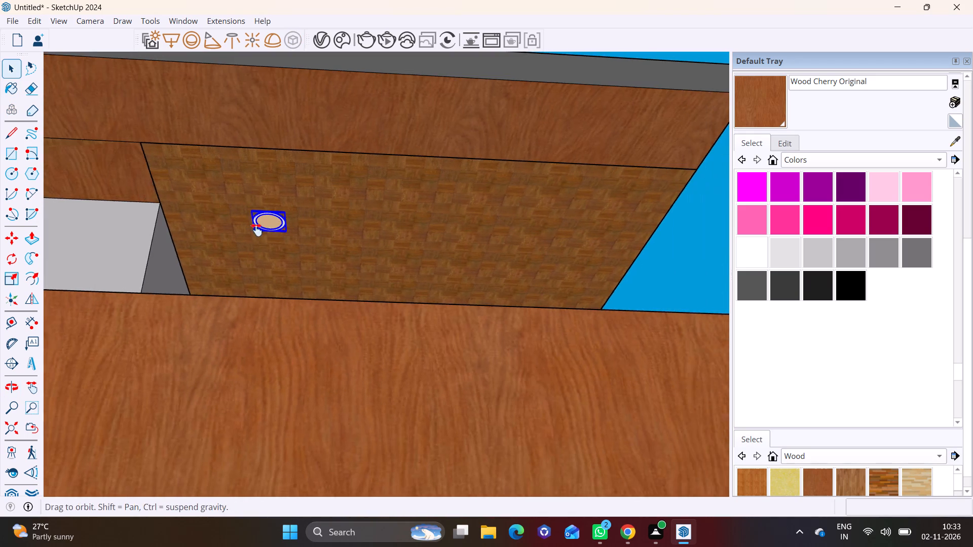
shift+middle_drag(256, 230, 224, 237)
key(m)
click(221, 237)
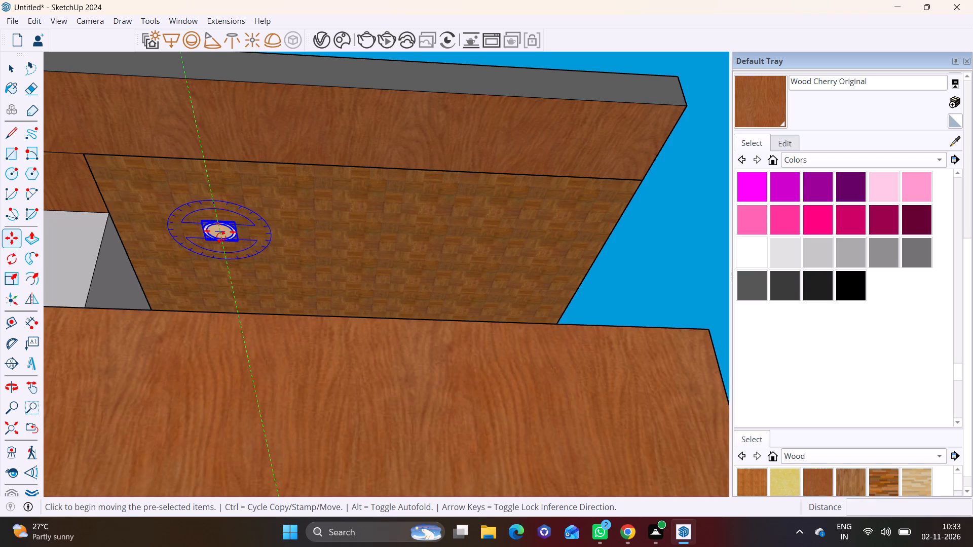
key(Escape)
key(m)
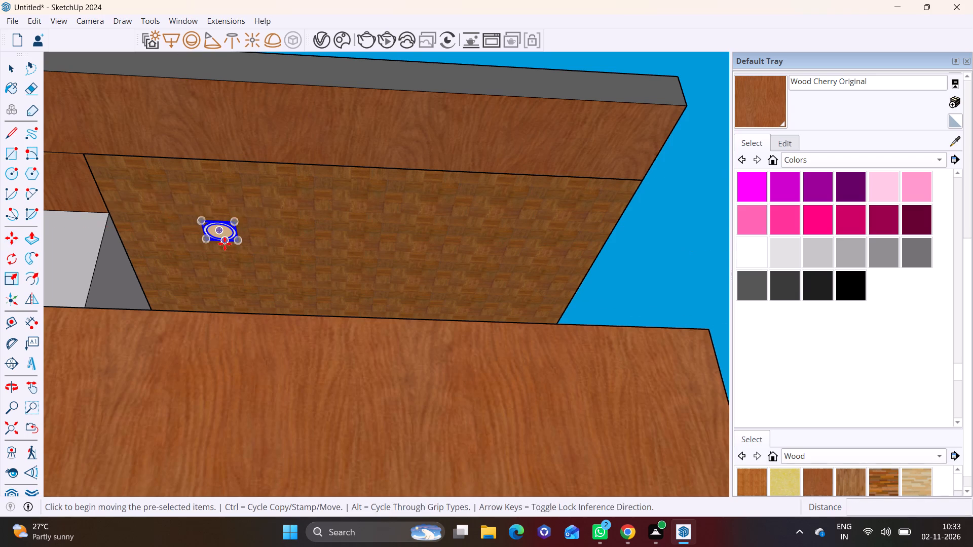
click(236, 239)
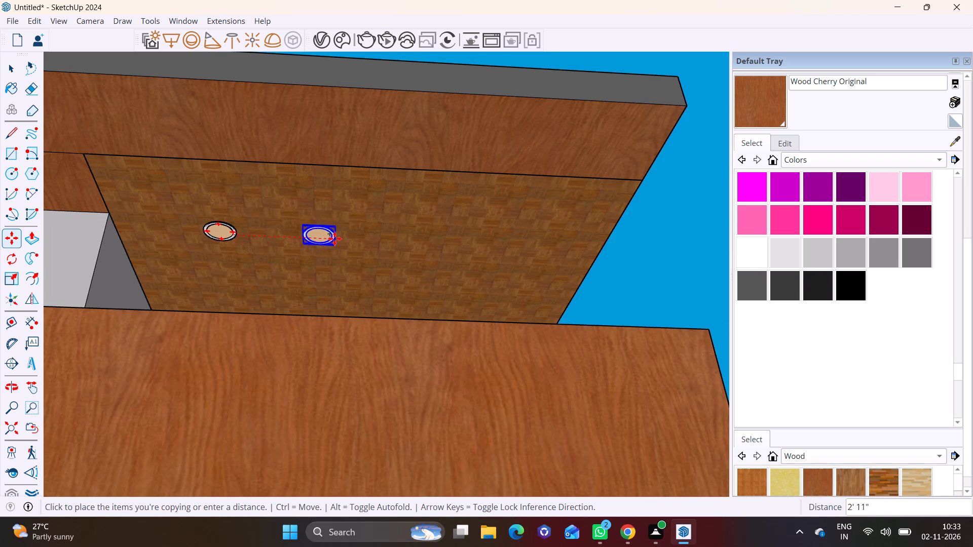
click(349, 239)
Add two more copies in the same row for four roughly evenly spaced lights, the last about 3' 10 3/8" from its neighbour.
click(355, 245)
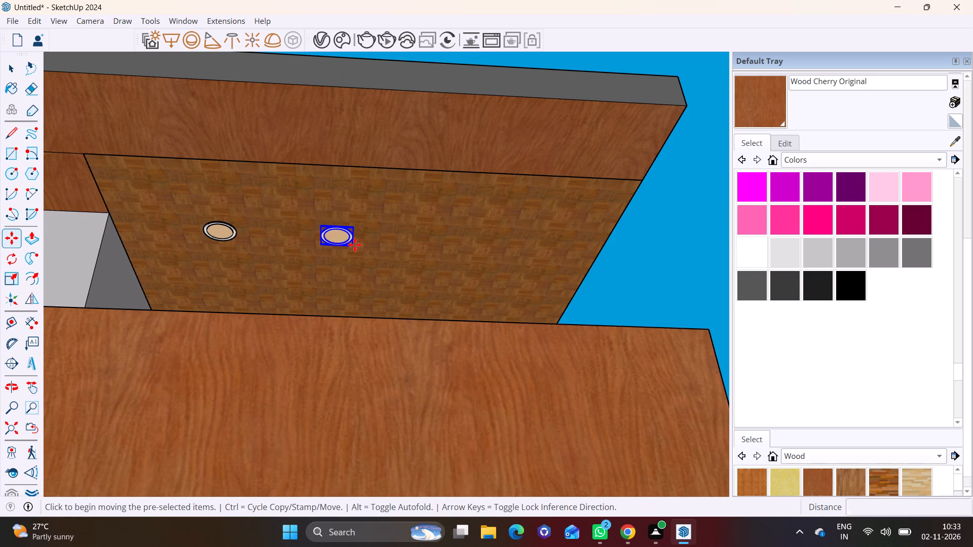
click(464, 248)
click(469, 248)
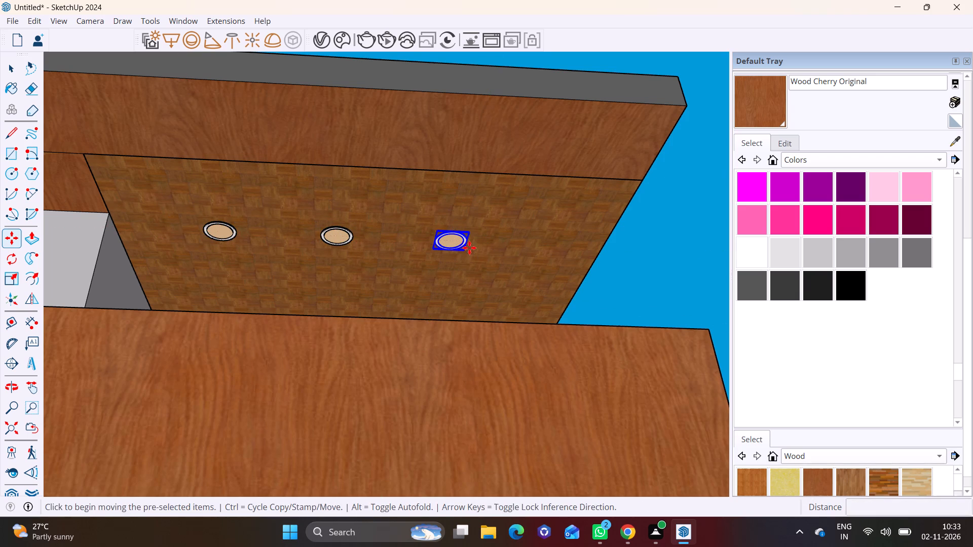
click(584, 255)
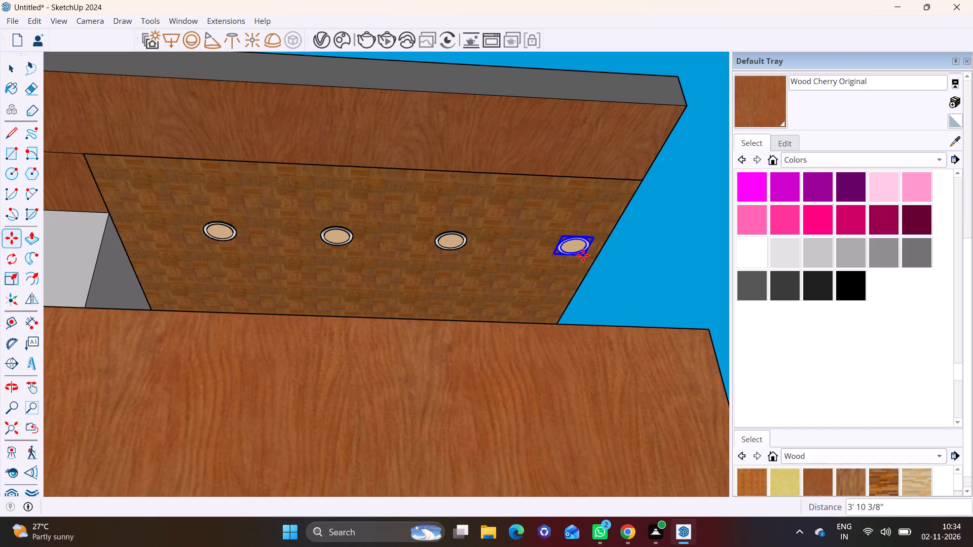
Move the four ceiling lights together about 4' 6 9/16" from the parquet ceiling panel onto the cherry wood front strip.
key(v)
click(631, 267)
key(space)
click(631, 267)
middle_drag(659, 244, 619, 280)
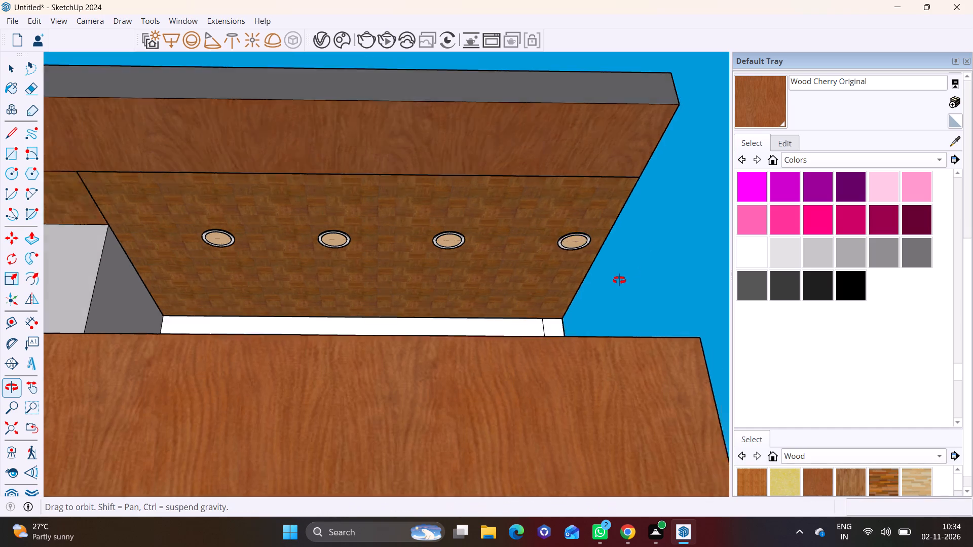
middle_drag(619, 280, 407, 292)
click(493, 186)
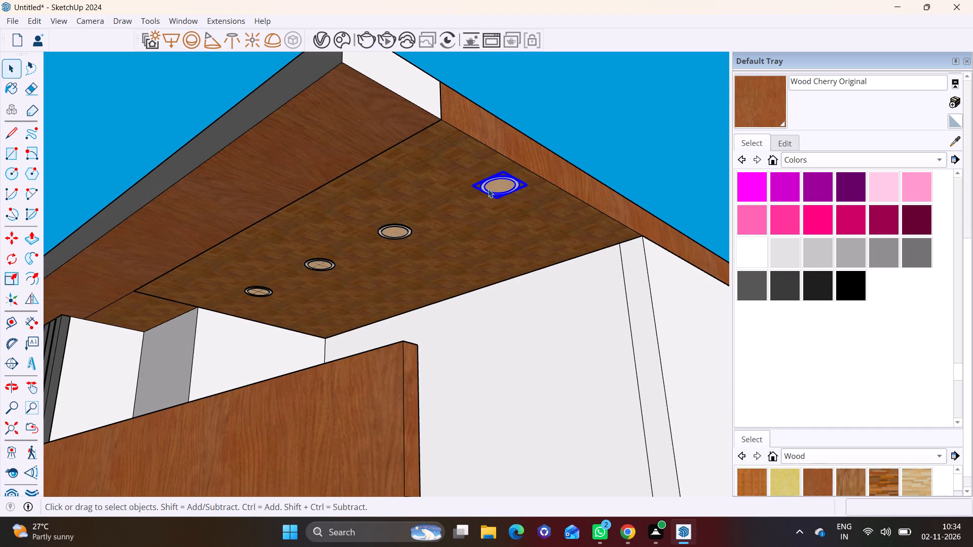
ctrl+click(395, 234)
ctrl+click(327, 264)
ctrl+click(261, 295)
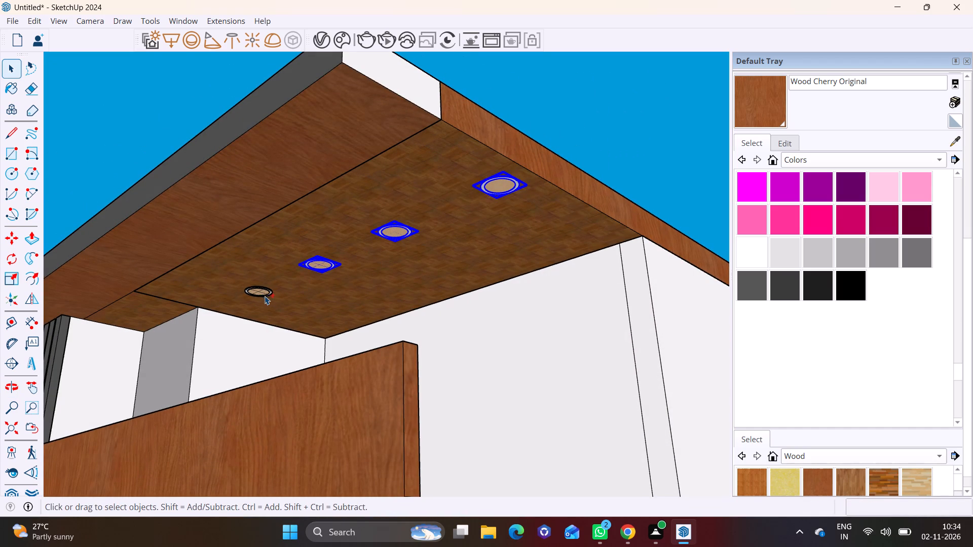
middle_drag(366, 267, 191, 251)
key(m)
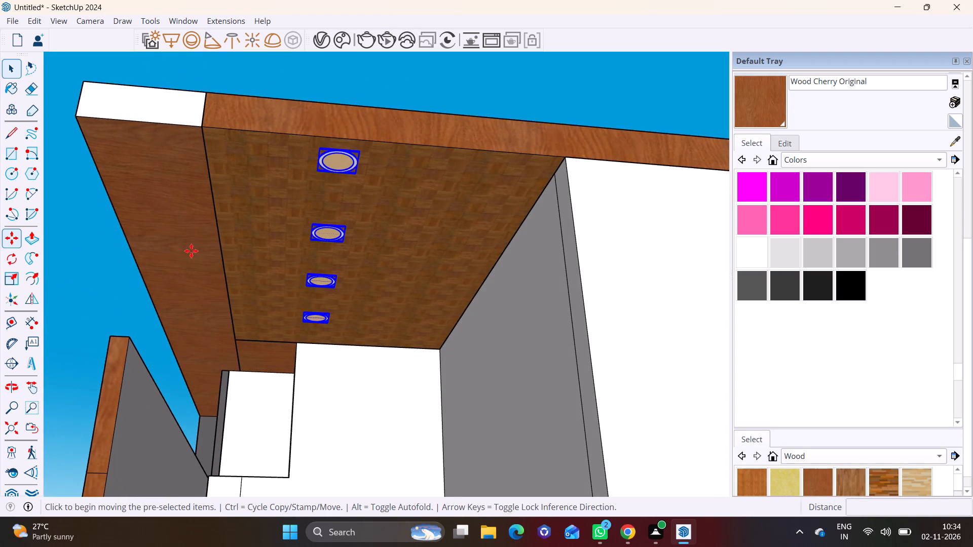
click(318, 150)
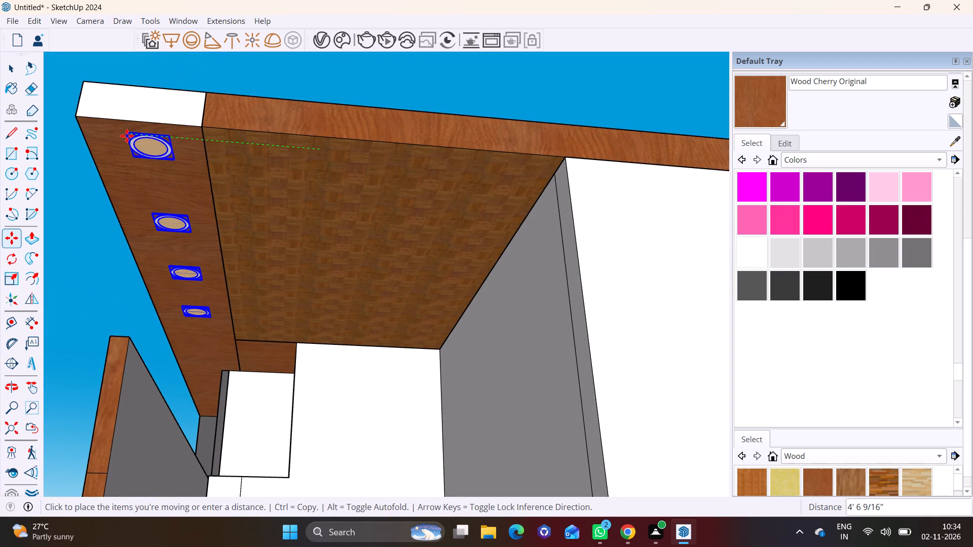
click(127, 136)
key(space)
click(77, 202)
Slide the row of four lights along the front ceiling strip, away from its outer end and toward the slatted wall.
scroll(86, 207, down, 5)
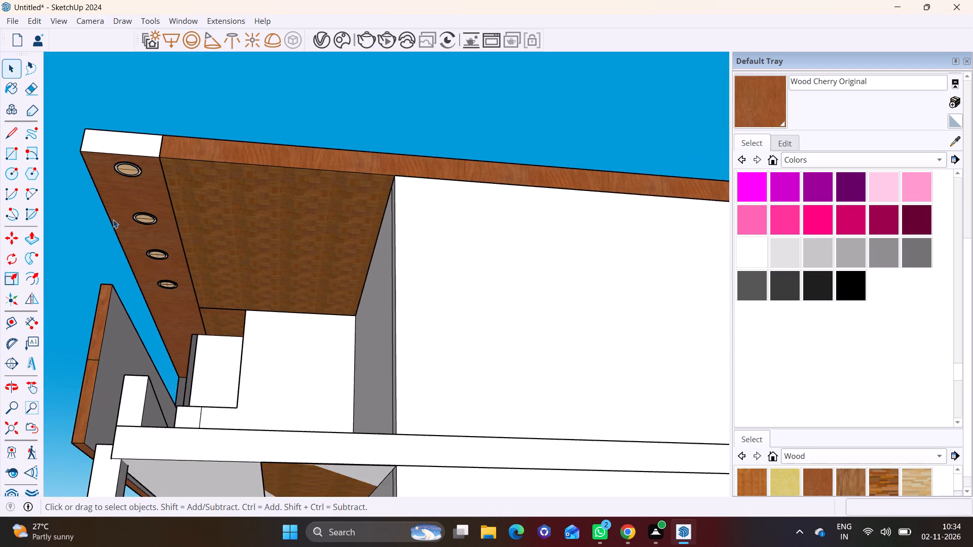
scroll(113, 219, down, 3)
middle_drag(179, 230, 593, 244)
scroll(446, 168, up, 3)
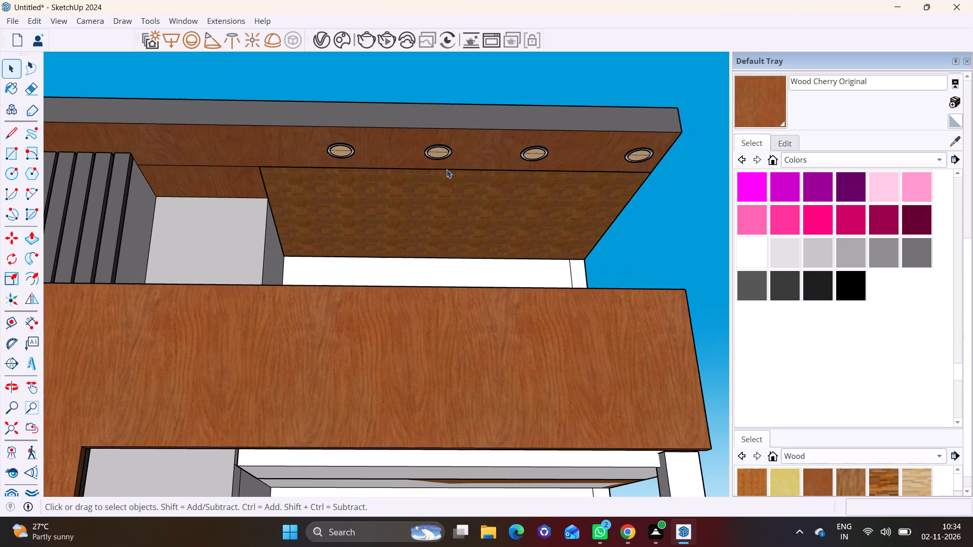
click(635, 158)
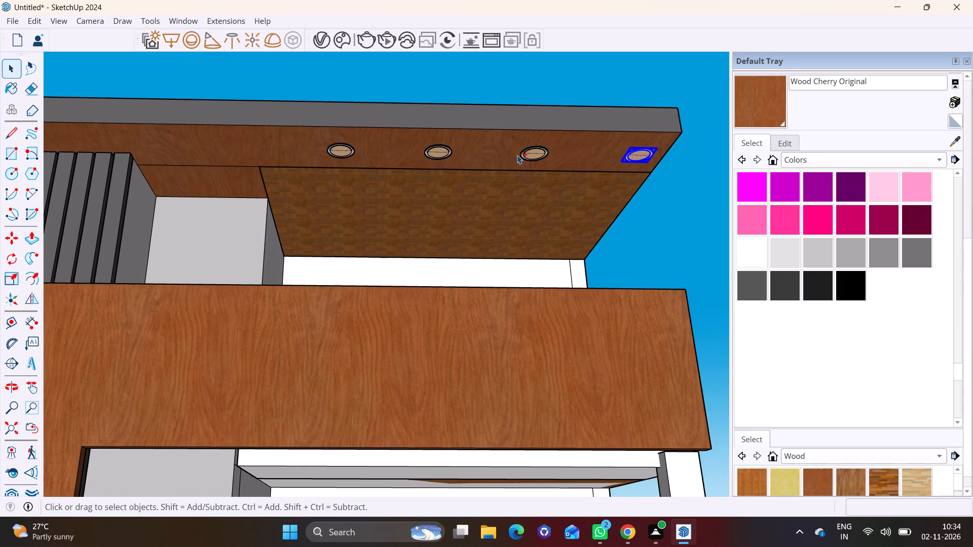
ctrl+click(527, 154)
ctrl+click(440, 157)
ctrl+click(331, 157)
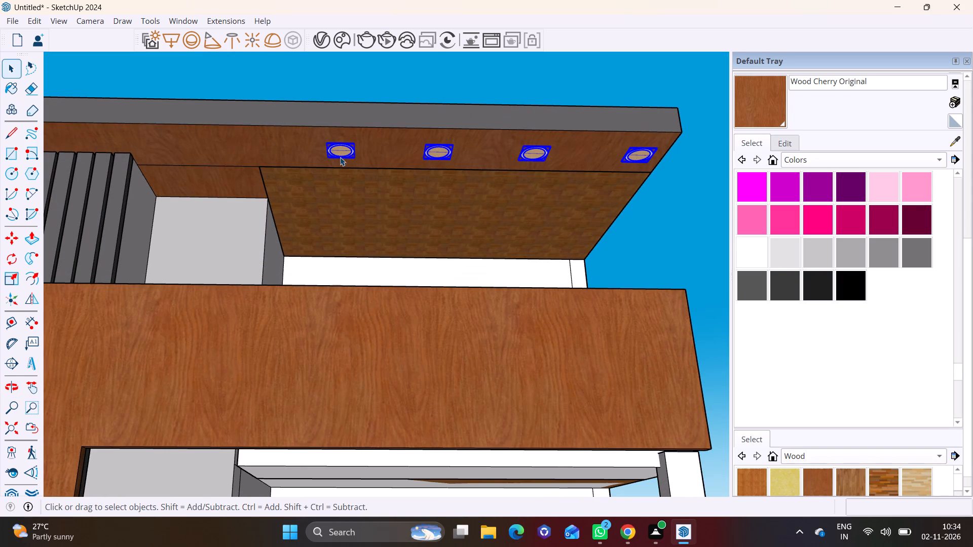
key(m)
click(628, 159)
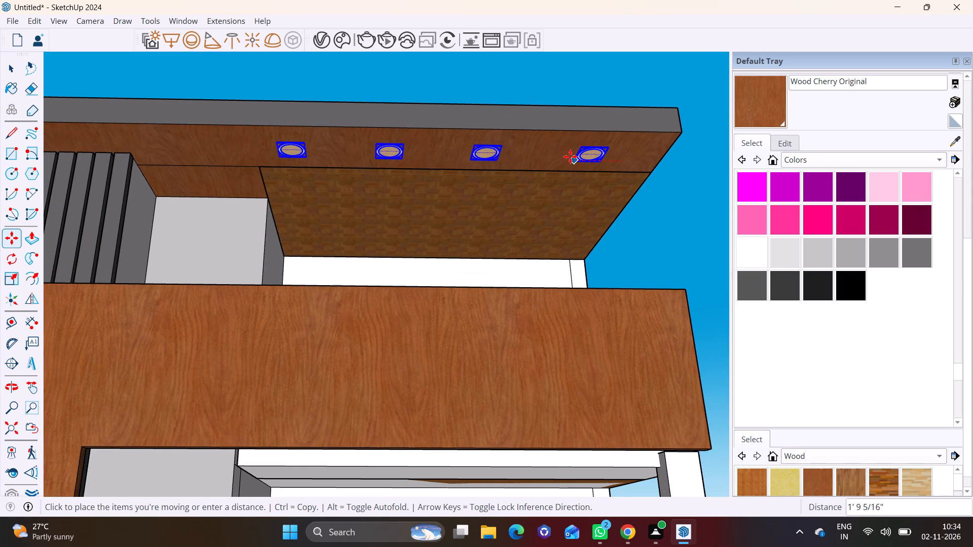
click(552, 157)
key(space)
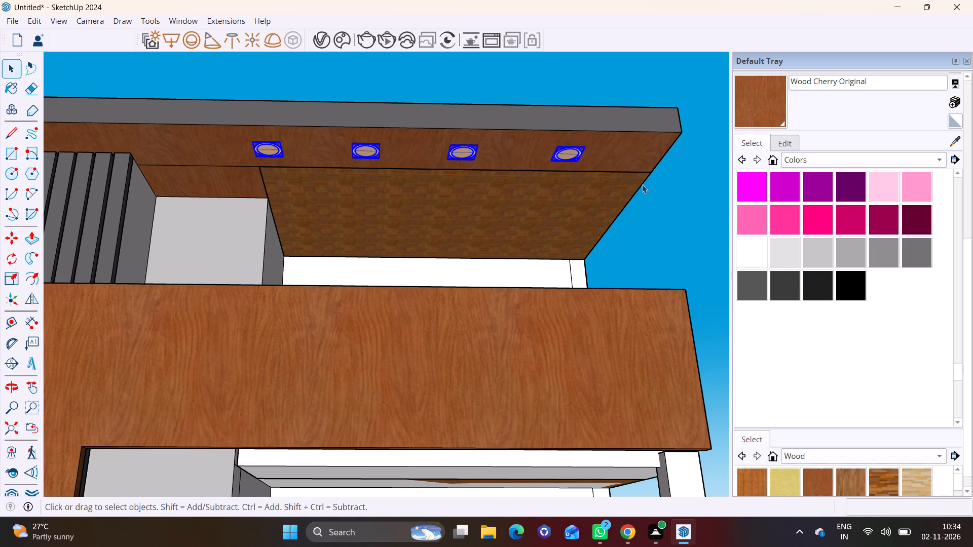
click(663, 187)
Copy the three lights nearest the outer end about 12' 5 5/8" down onto the front ceiling strip of the balcony below.
click(560, 155)
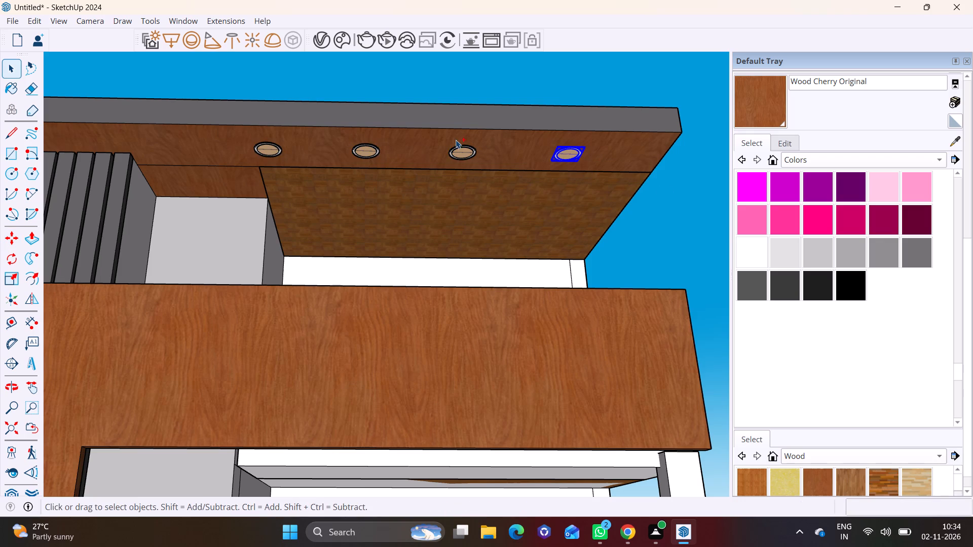
ctrl+click(462, 155)
ctrl+click(378, 152)
key(m)
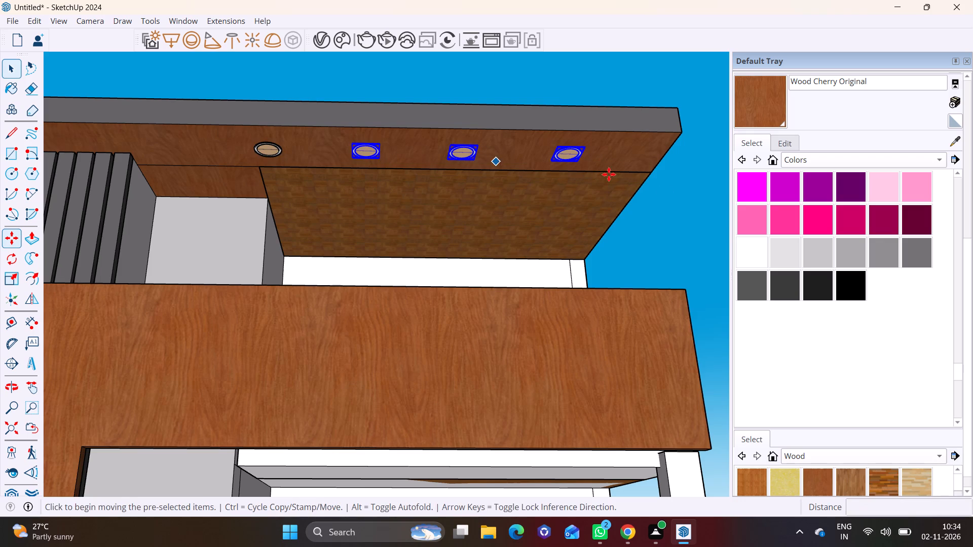
click(587, 147)
shift+middle_drag(576, 260, 585, 99)
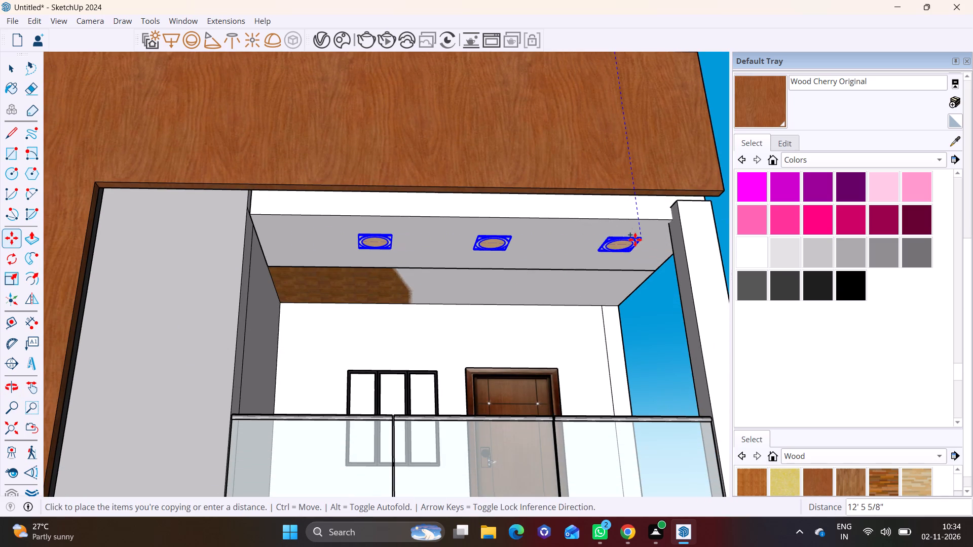
click(635, 240)
key(space)
click(665, 304)
scroll(622, 306, down, 4)
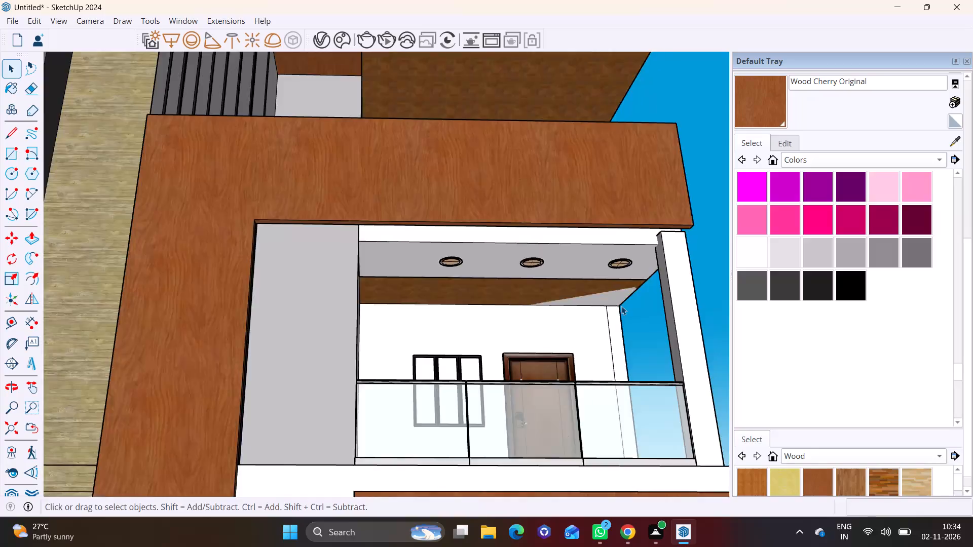
scroll(621, 306, down, 2)
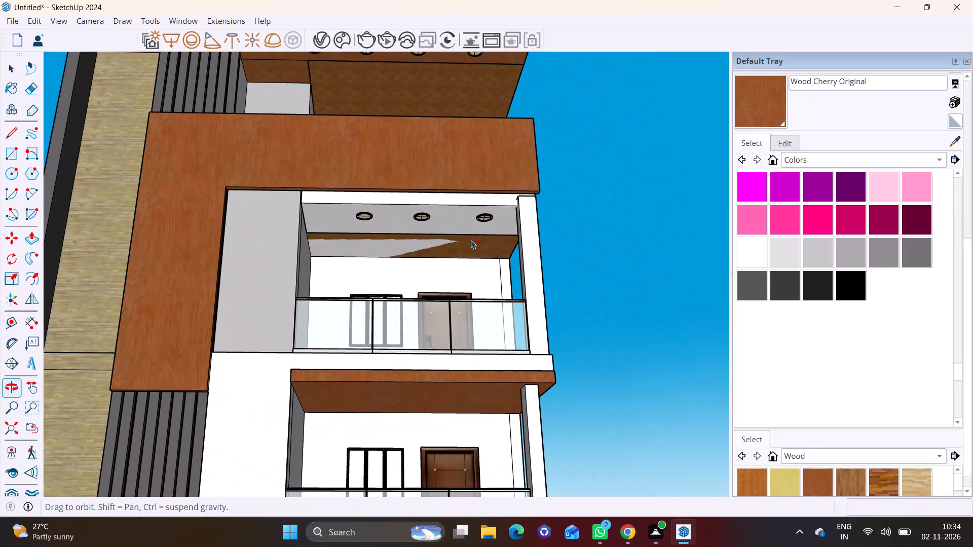
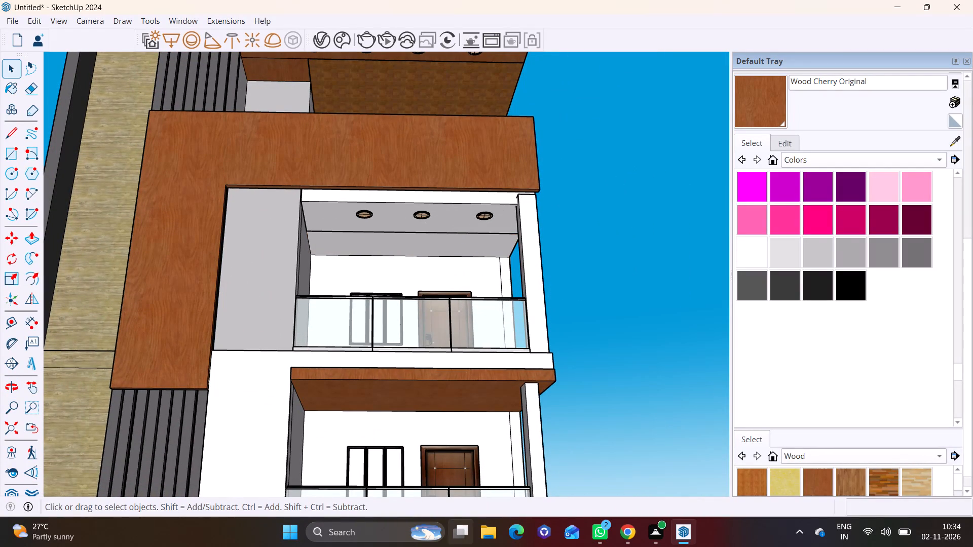
Copy the row of three ceiling lights down onto the cherry wood ceiling of the balcony one floor below.
shift+middle_drag(499, 331, 490, 249)
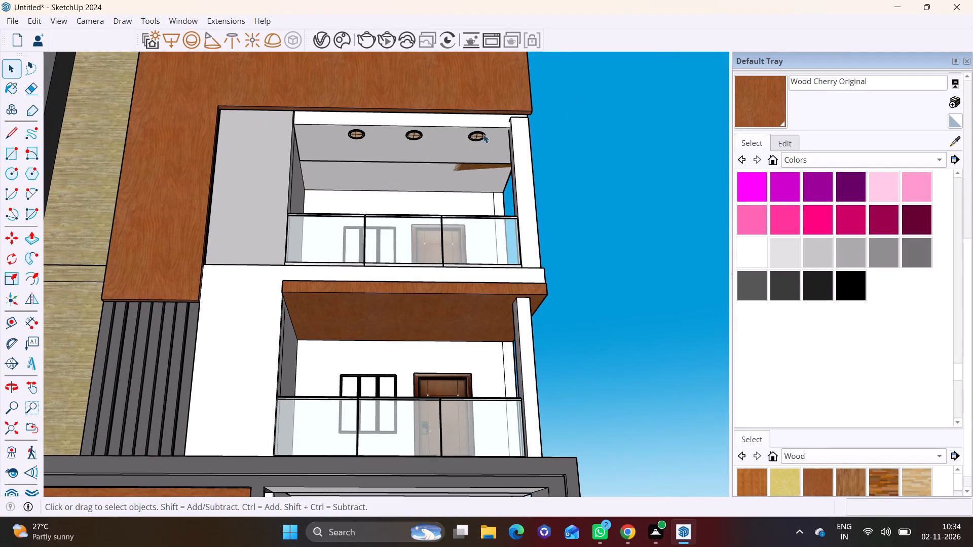
click(477, 134)
ctrl+click(414, 136)
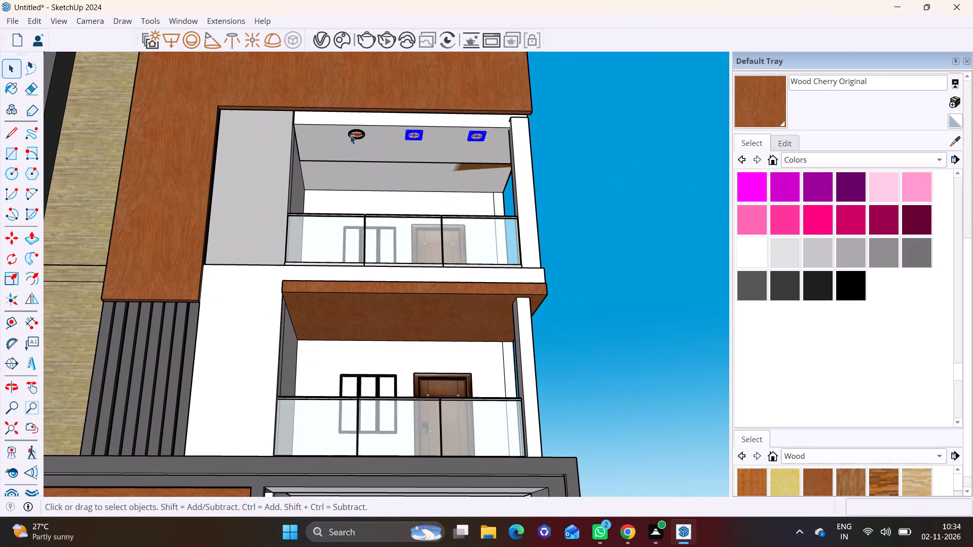
ctrl+click(353, 135)
key(m)
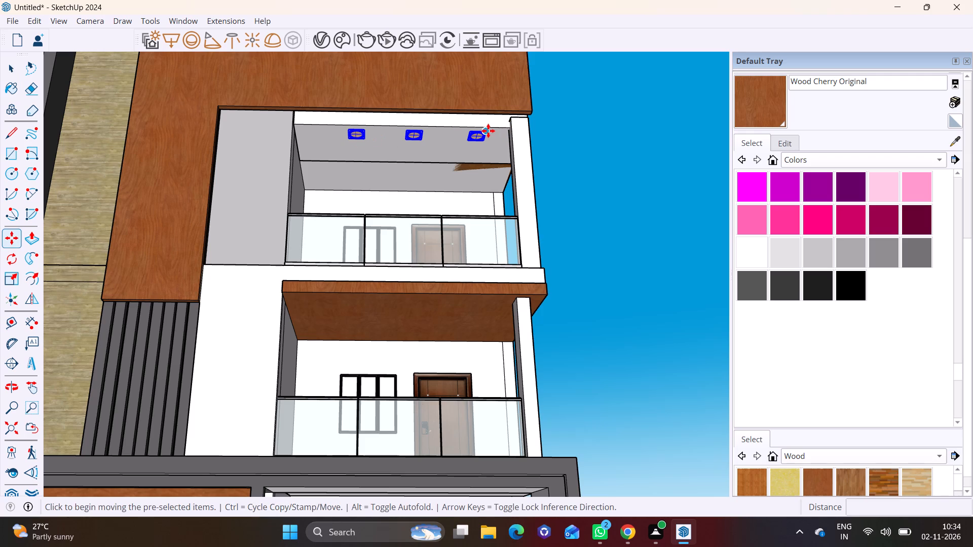
click(488, 131)
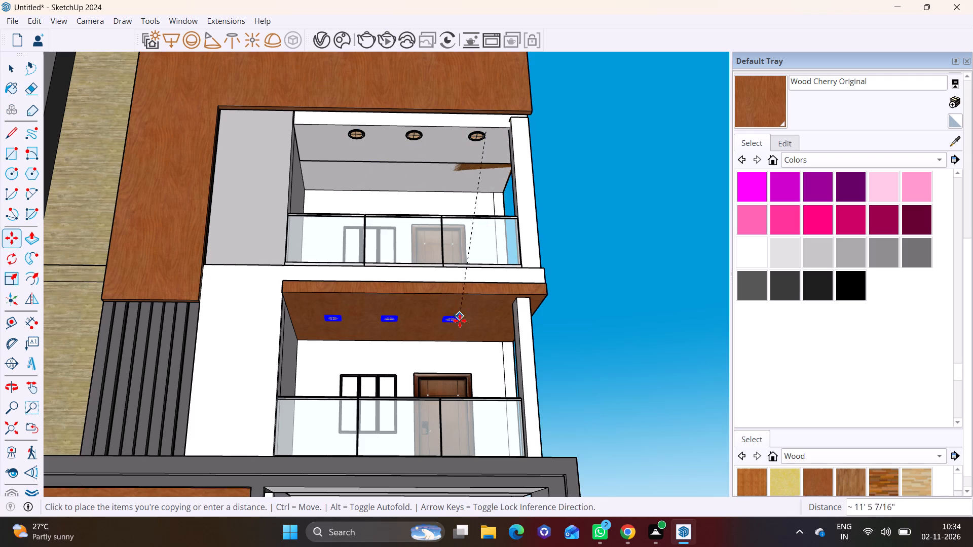
click(496, 317)
key(space)
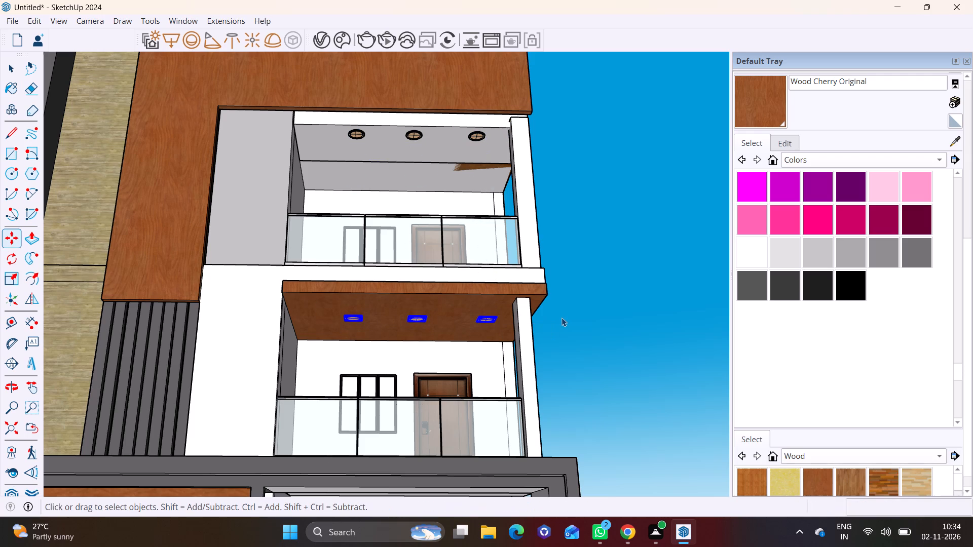
click(562, 318)
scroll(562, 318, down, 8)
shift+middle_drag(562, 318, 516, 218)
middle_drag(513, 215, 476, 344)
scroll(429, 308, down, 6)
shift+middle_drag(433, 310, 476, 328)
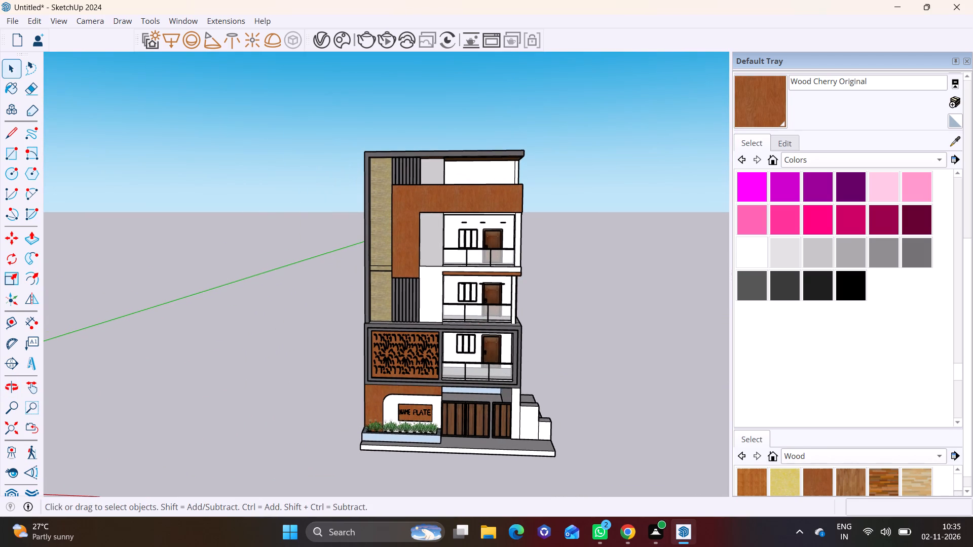
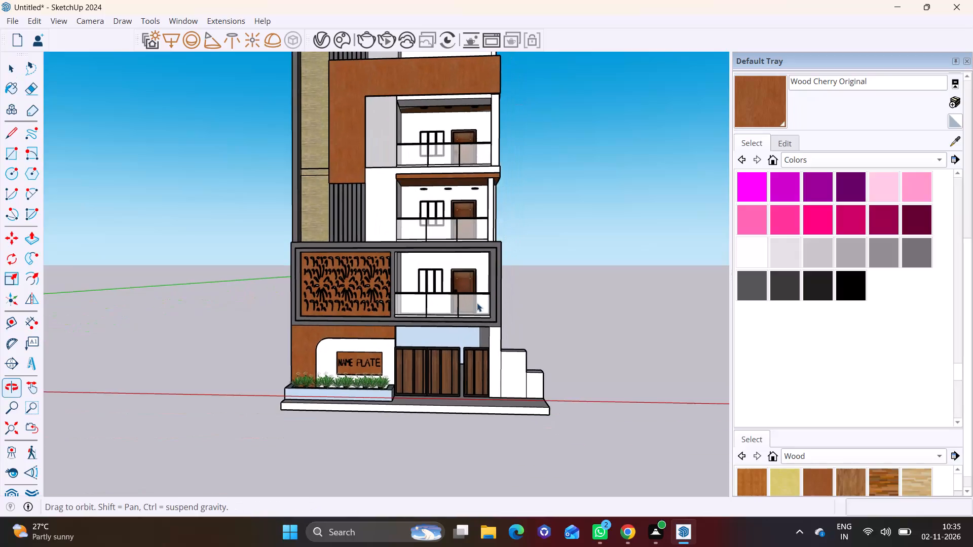
Save the building model as a SketchUp file named cc in the Desktop folder.
scroll(474, 325, up, 1)
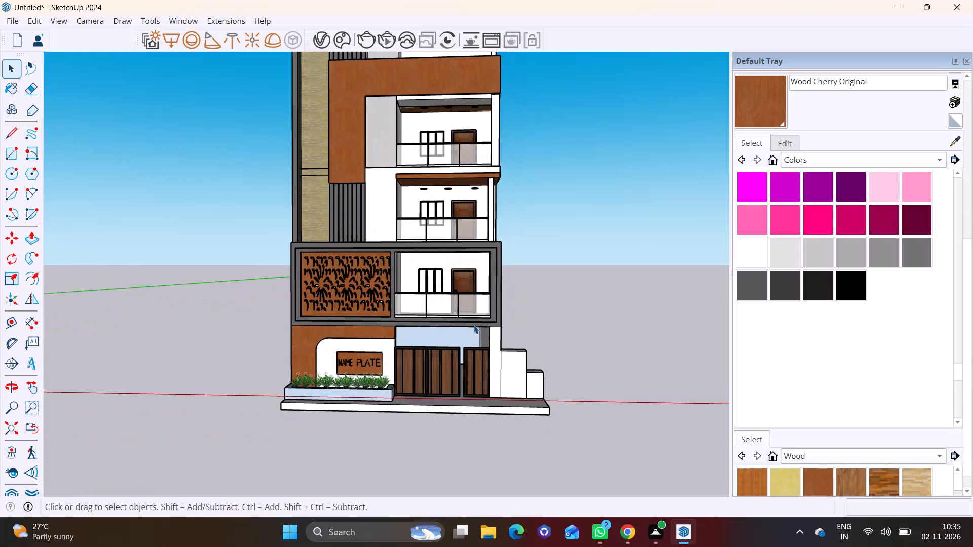
scroll(478, 322, up, 3)
shift+middle_drag(484, 315, 529, 387)
scroll(531, 387, down, 4)
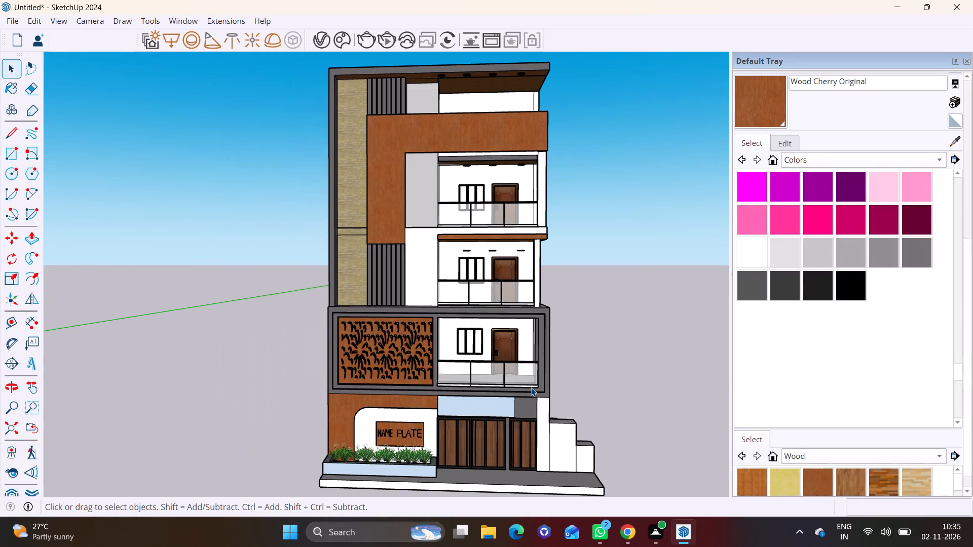
shift+middle_drag(531, 387, 545, 371)
key(ctrl+s)
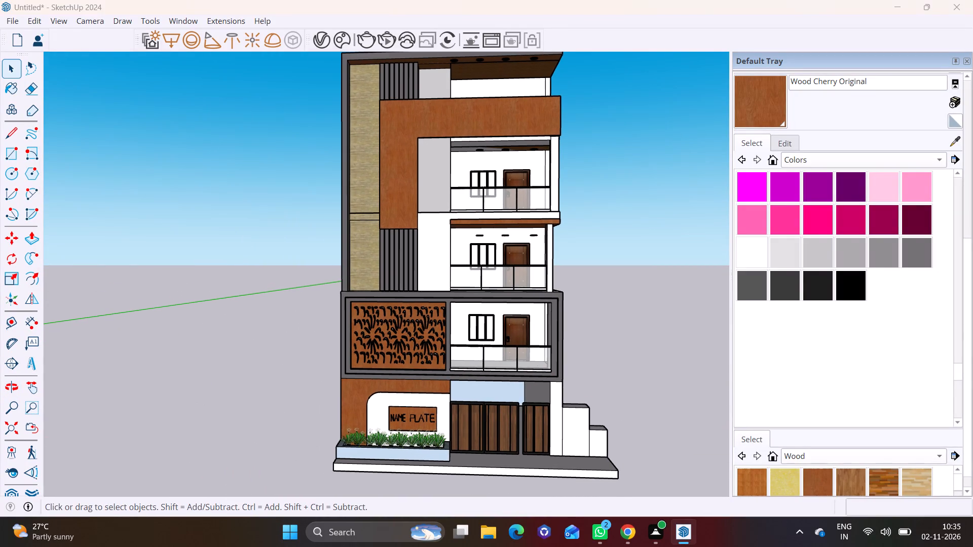
key(c)
key(c)
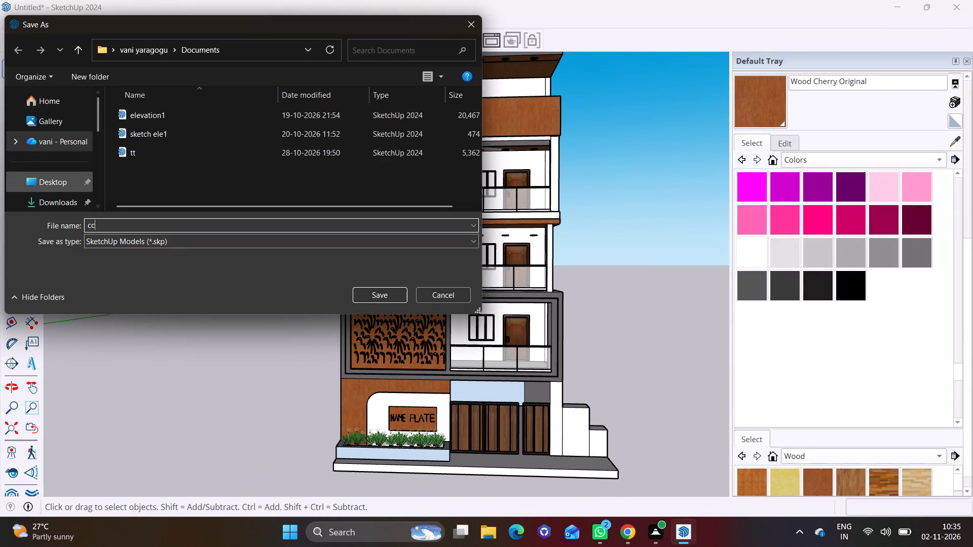
click(52, 175)
click(375, 295)
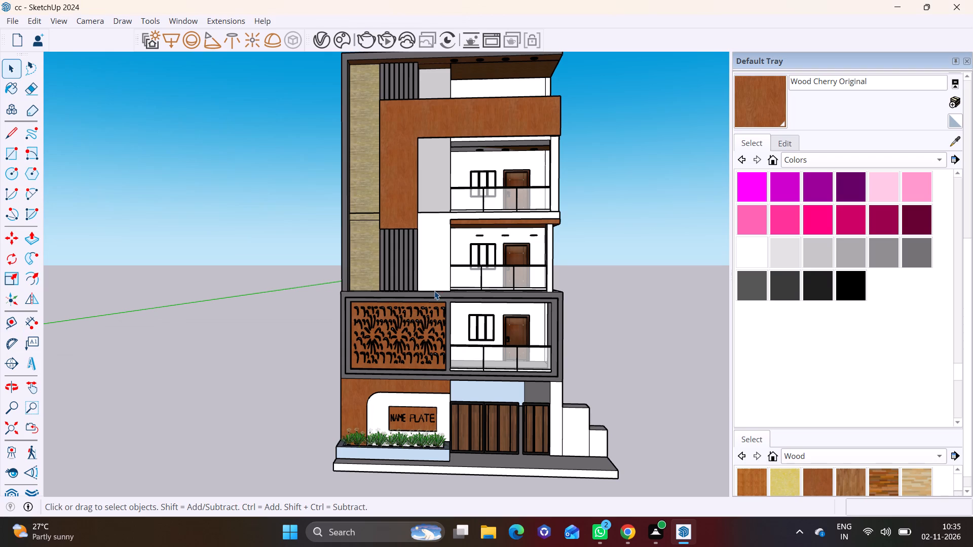
Print the current facade view with Microsoft Print to PDF, saving it as cc1 in the Desktop folder.
key(ctrl+p)
click(494, 350)
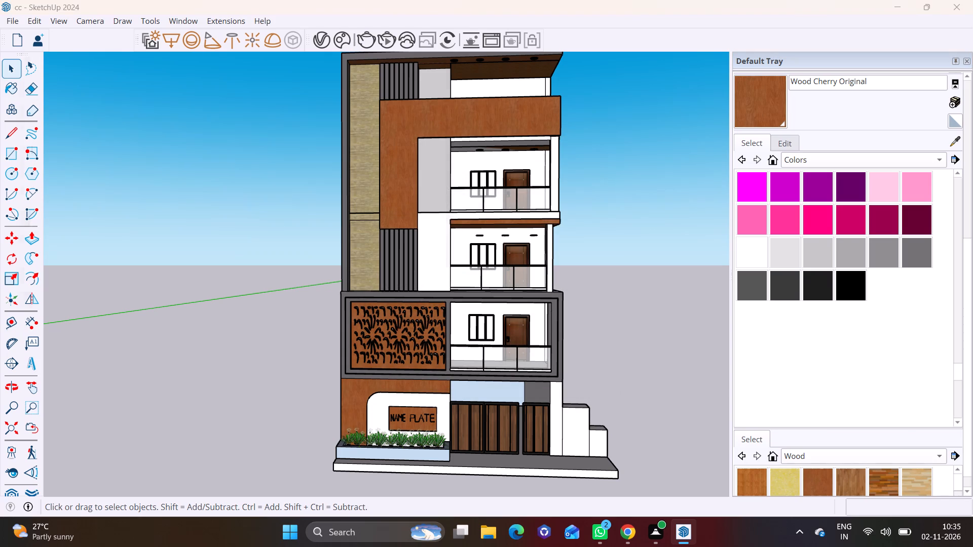
text(cc1)
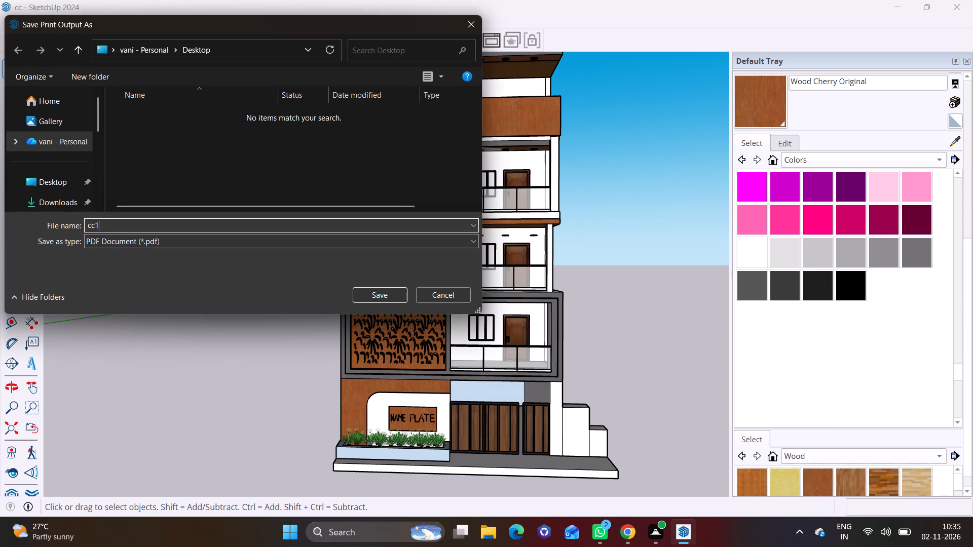
click(393, 290)
middle_drag(462, 296, 462, 310)
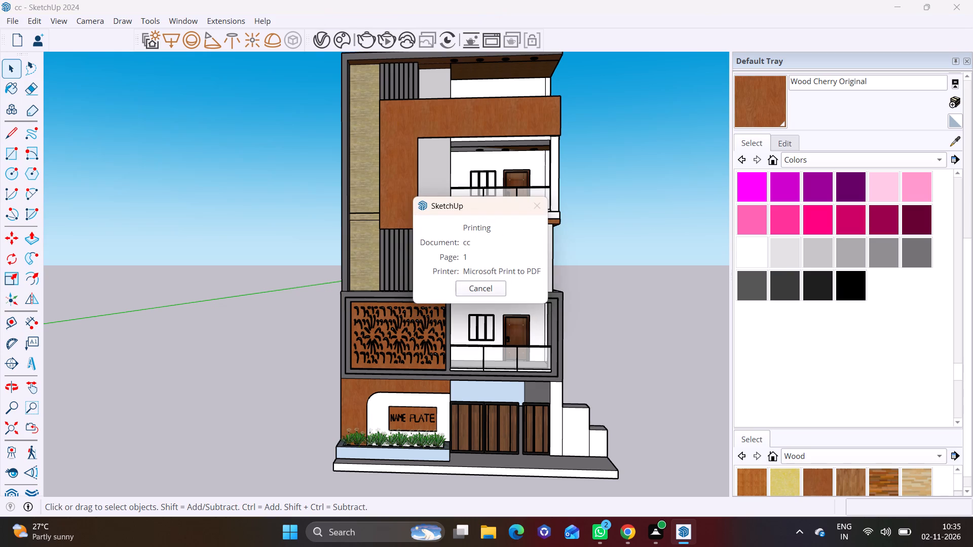
middle_drag(462, 310, 462, 312)
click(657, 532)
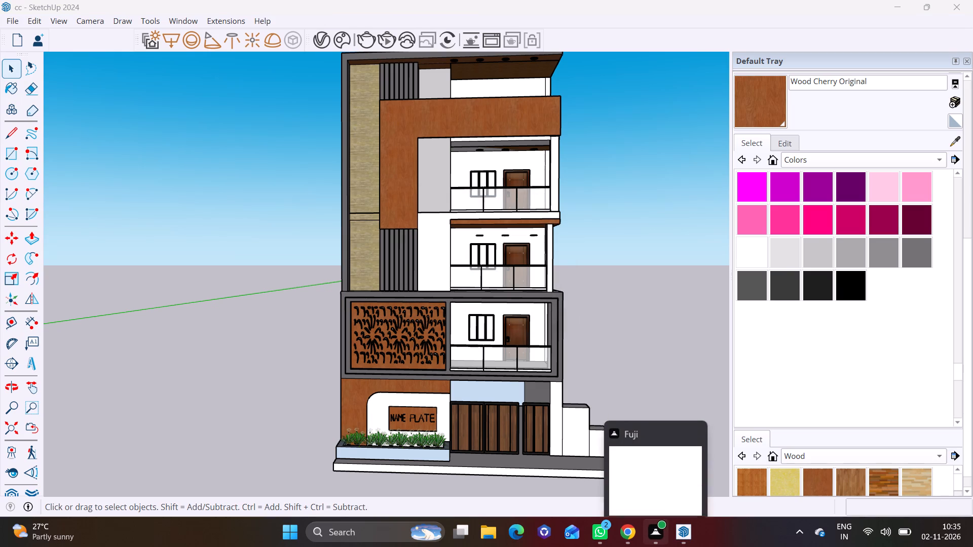